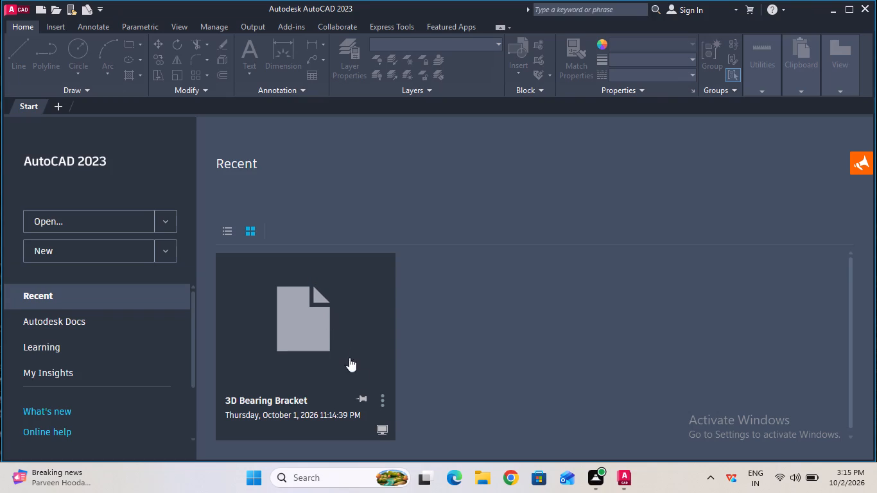
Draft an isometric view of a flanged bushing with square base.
Remove the 3D Bearing Bracket drawing from the recent documents.
left_click(378, 394)
left_click(386, 397)
left_click(392, 376)
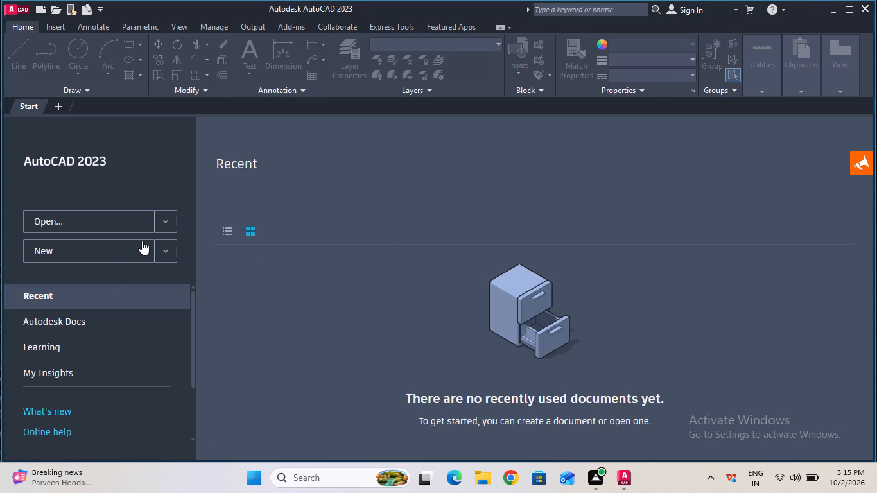
Create a new blank drawing.
left_click(137, 244)
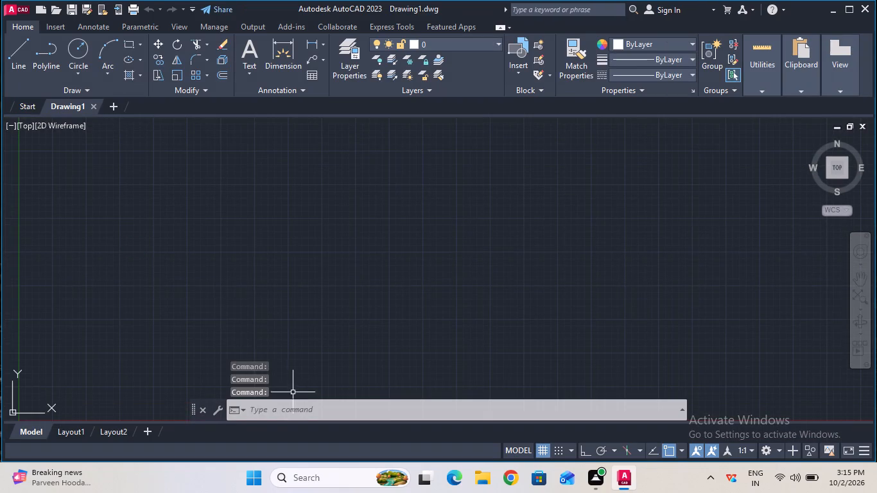
Turn on command log recording with LOGFILEON.
left_click(299, 399)
type("log")
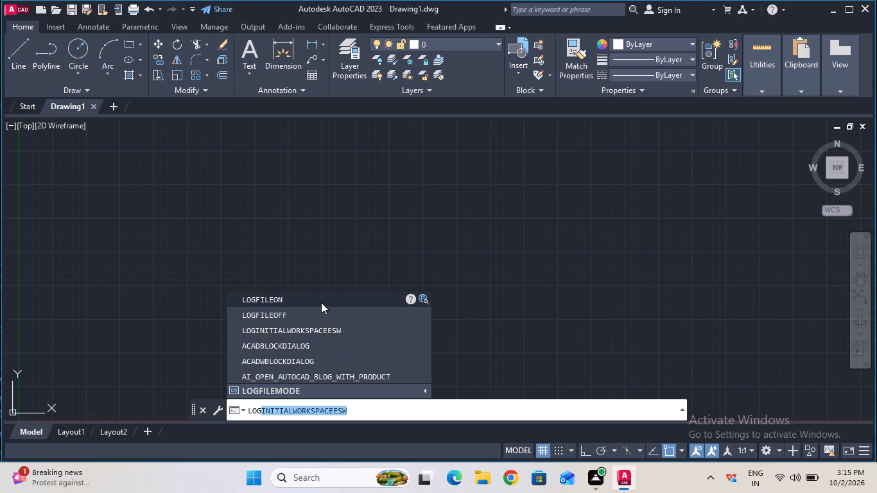
left_click(321, 302)
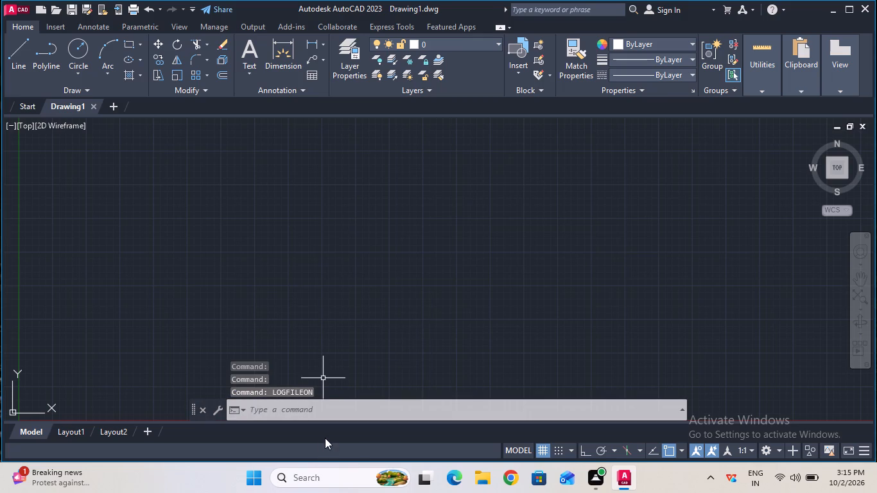
Configure the drawing units with a length precision of 0 and an insertion scale in millimeters.
left_click(318, 404)
type("unit")
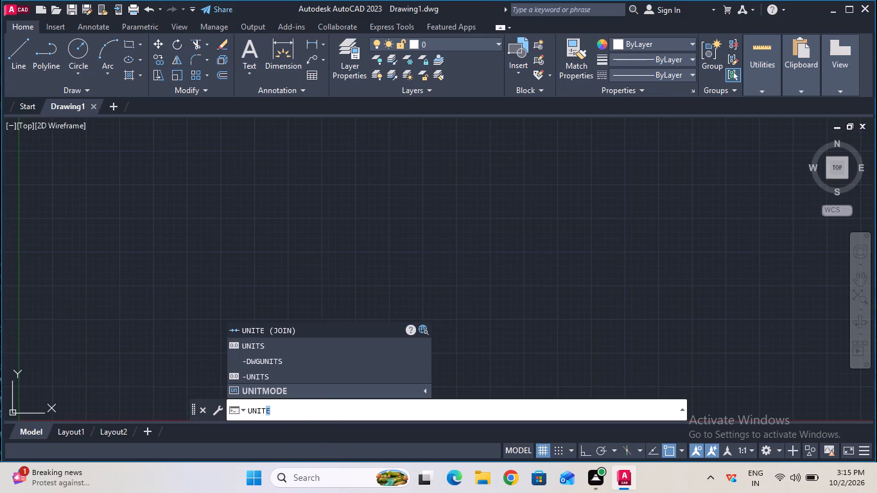
left_click(302, 347)
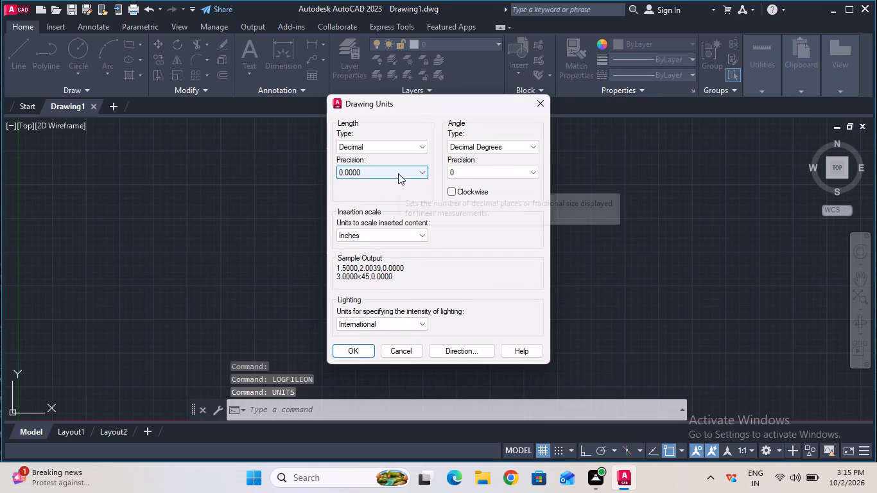
left_click(398, 173)
left_click(400, 182)
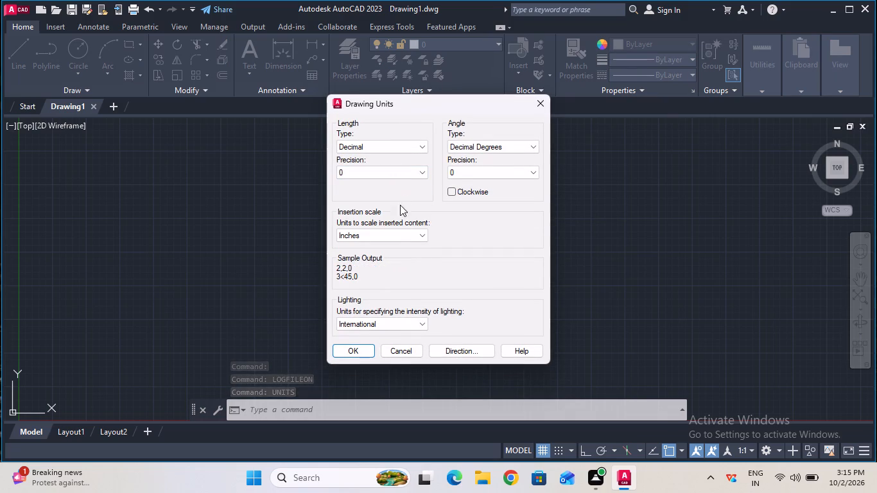
left_click(403, 239)
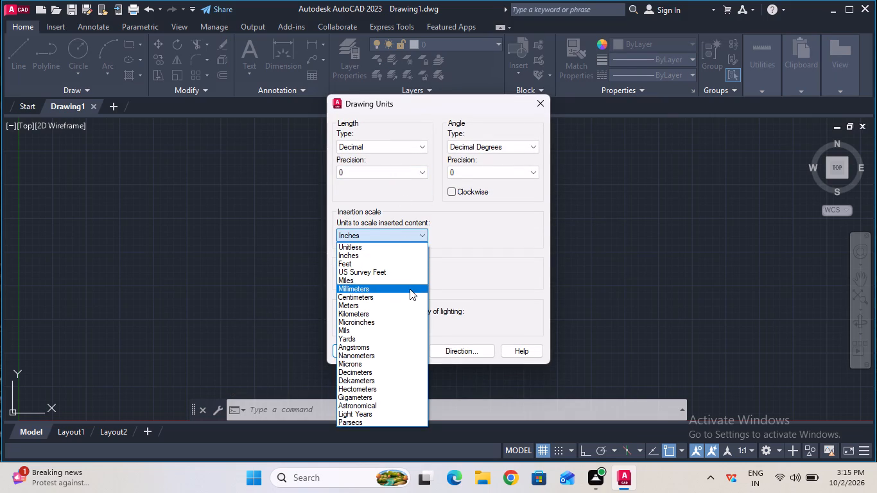
left_click(410, 289)
left_click(363, 347)
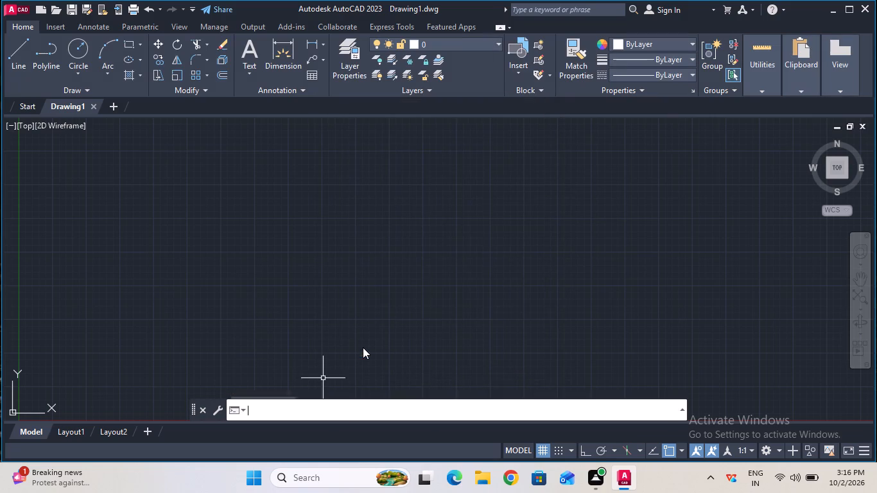
Modify the Standard dimension style to use a text height of 6 and ISO standard text alignment.
left_click(316, 401)
key("d")
key("Return")
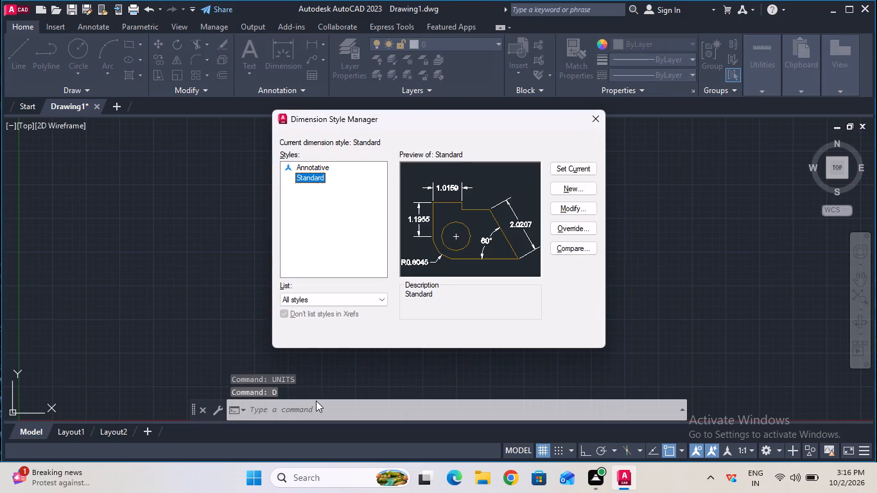
left_click(593, 213)
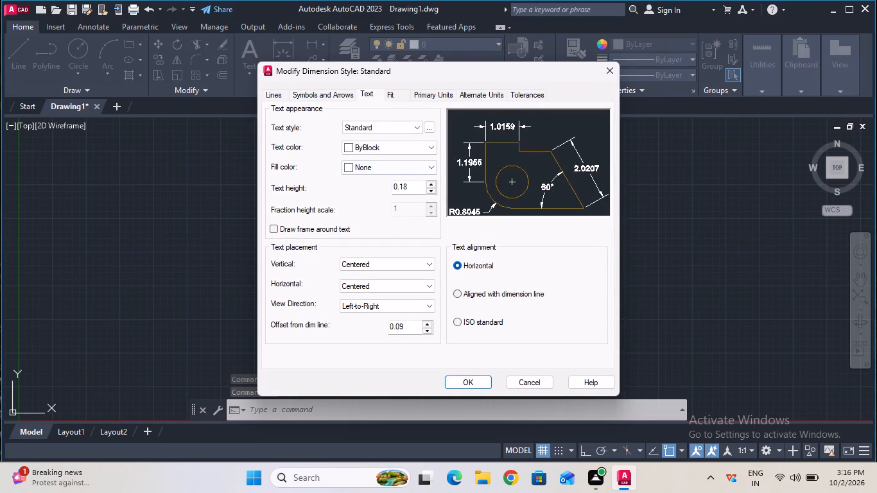
left_click(409, 183)
key("BackSpace")
key("BackSpace")
key("BackSpace")
key("BackSpace")
key("BackSpace")
key("BackSpace")
key("BackSpace")
key("BackSpace")
key("BackSpace")
key("BackSpace")
key("BackSpace")
key("BackSpace")
key("BackSpace")
key("BackSpace")
key("6")
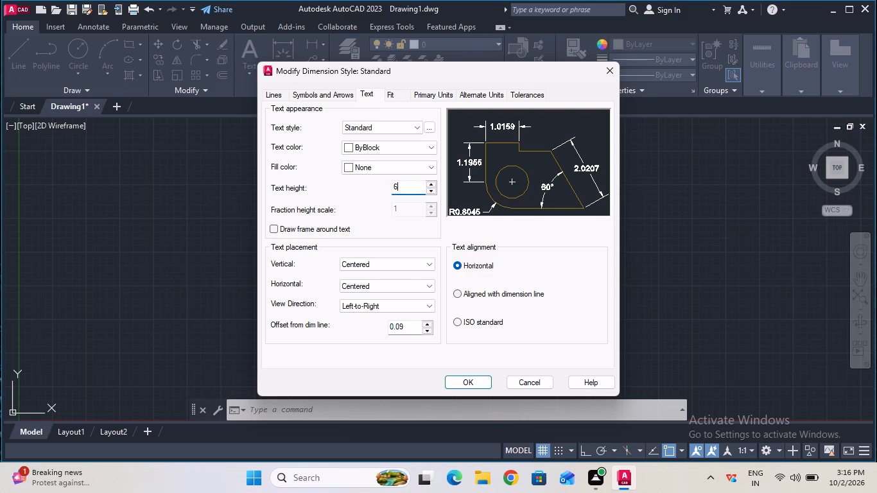
left_click(460, 326)
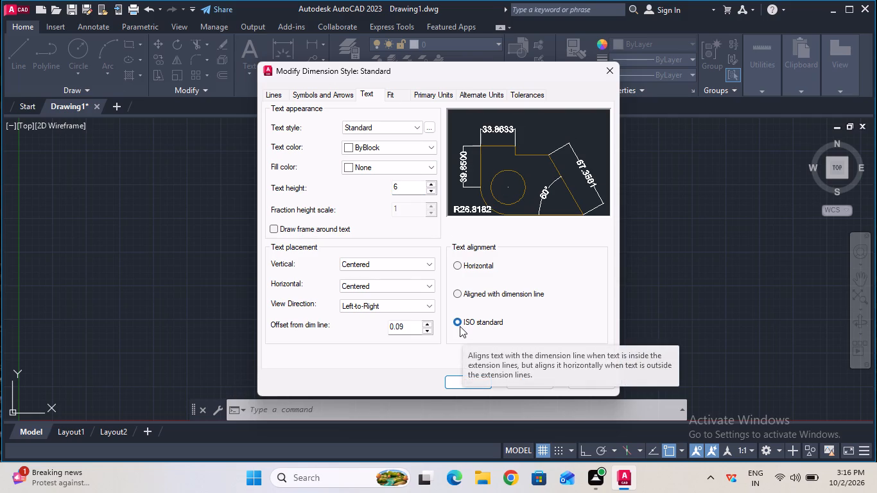
Set the Standard dimension style's linear precision to 0 and make that style current.
left_click(444, 95)
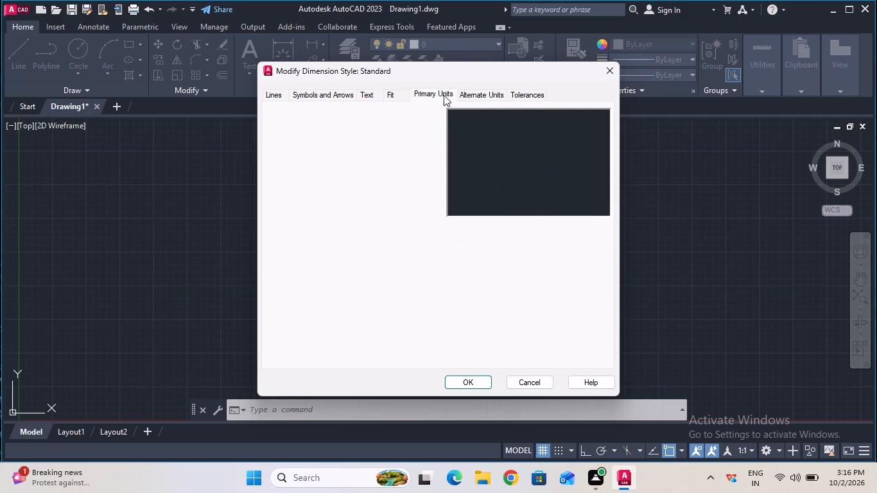
left_click(421, 141)
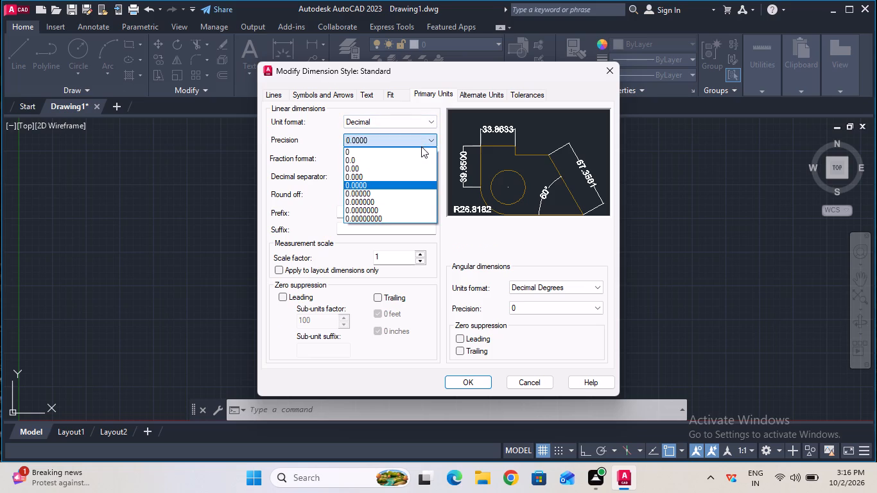
left_click(421, 148)
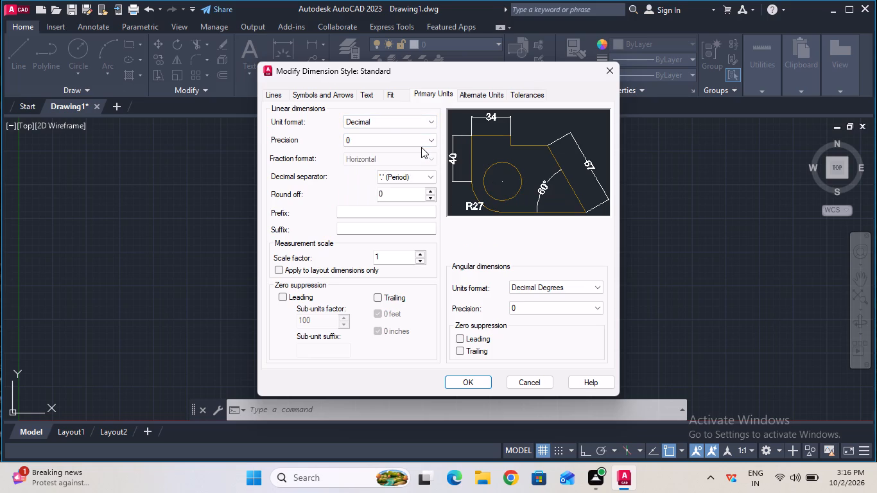
left_click(460, 381)
left_click(569, 163)
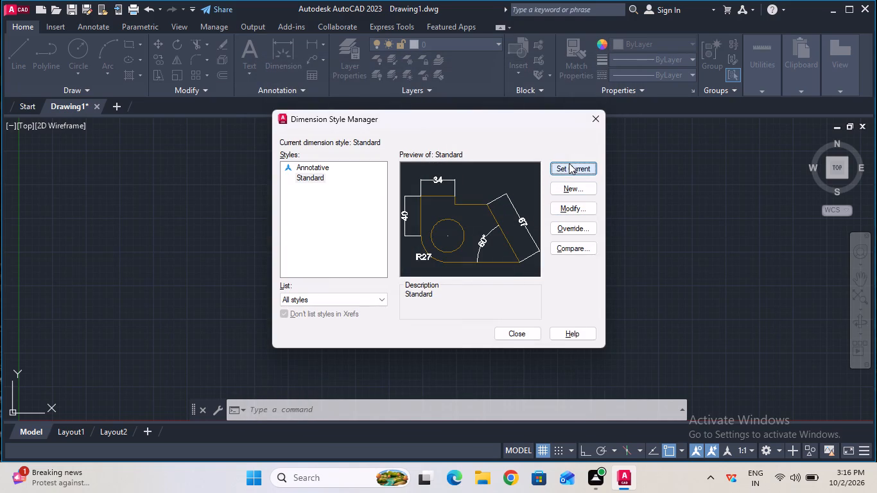
left_click(512, 342)
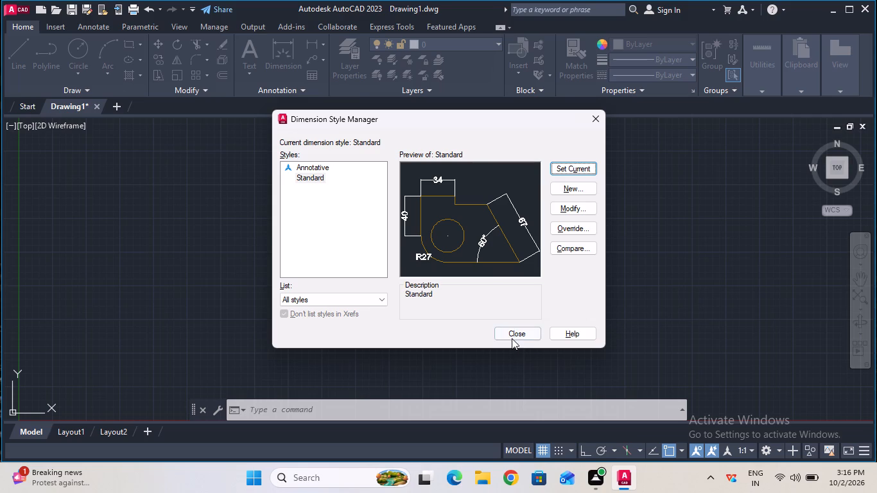
left_click(512, 335)
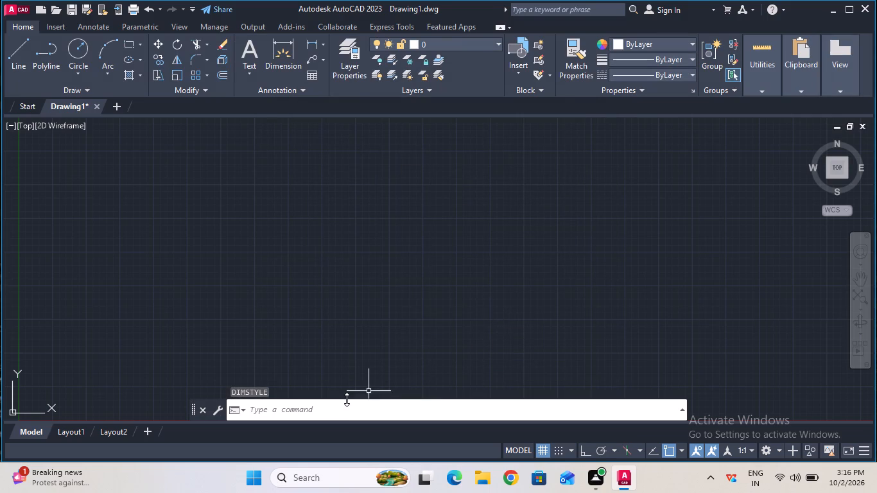
Set the model space limits from 0,0 to 100,100.
left_click(347, 399)
type("lim")
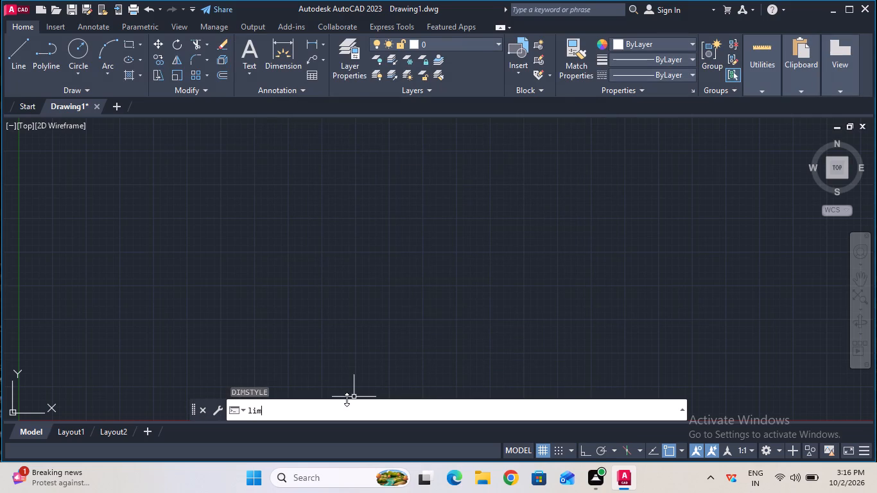
key("Return")
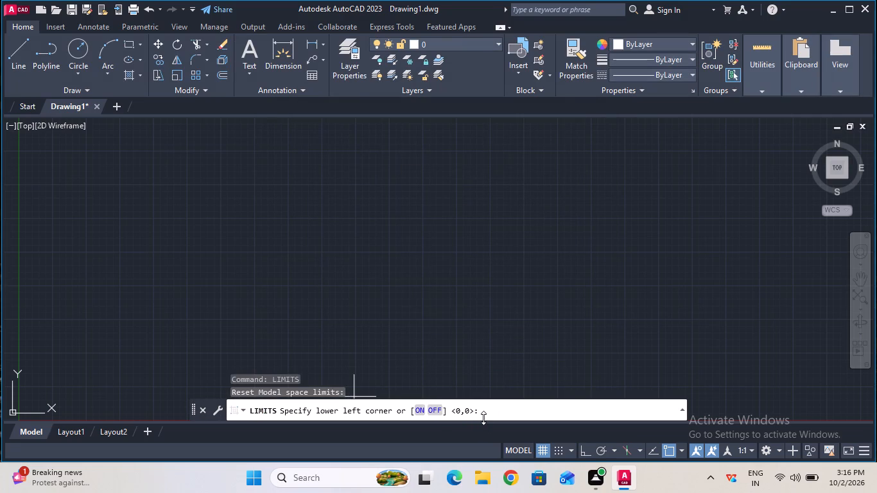
left_click(484, 411)
type("0,0")
key("Return")
type("100,100")
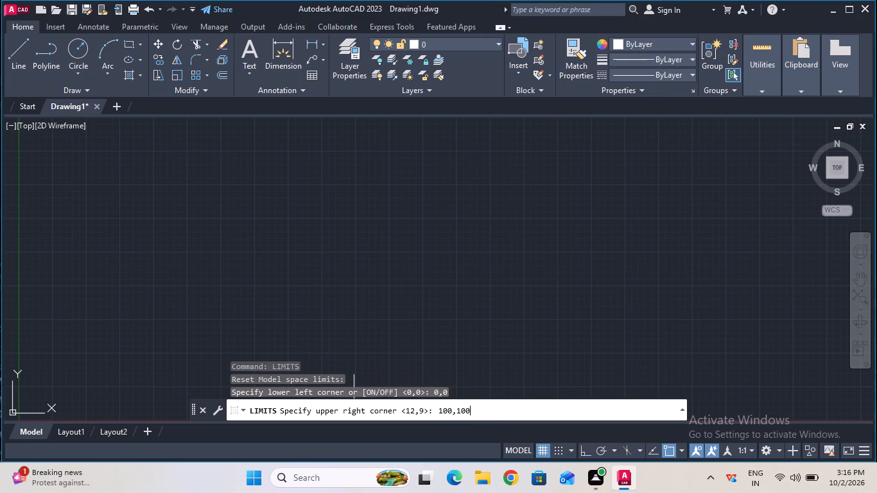
key("Return")
key("z")
key("Return")
key("a")
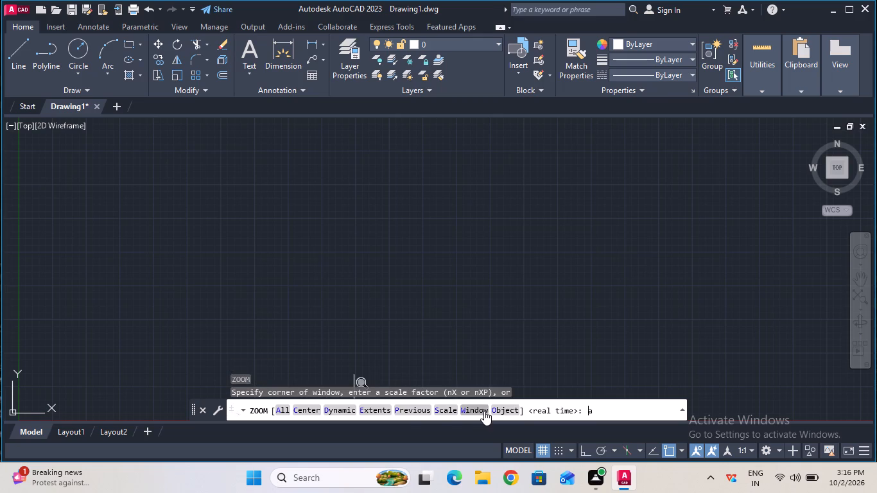
key("Return")
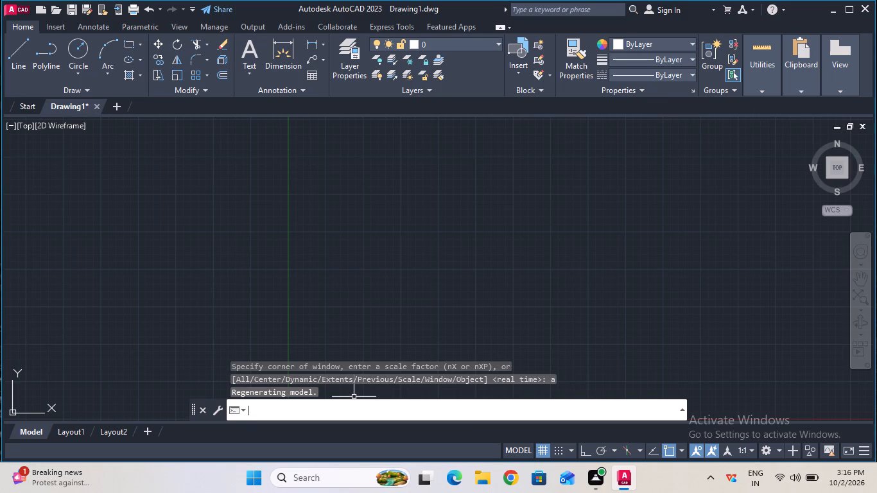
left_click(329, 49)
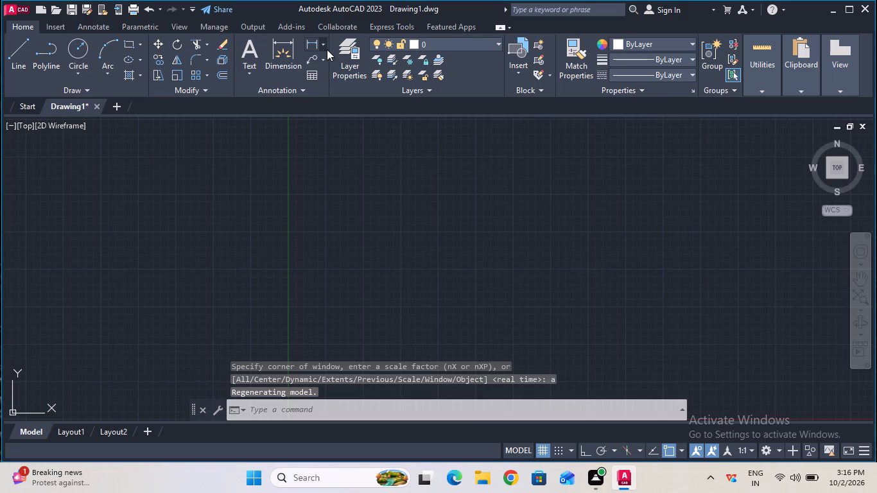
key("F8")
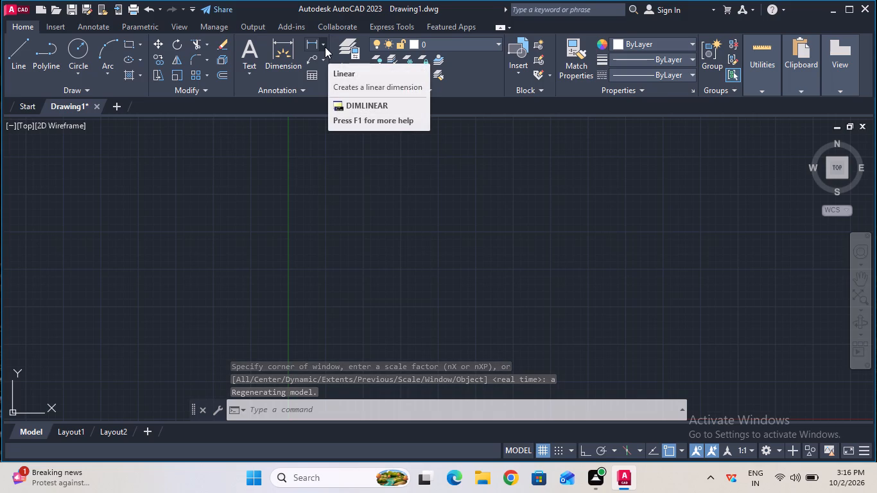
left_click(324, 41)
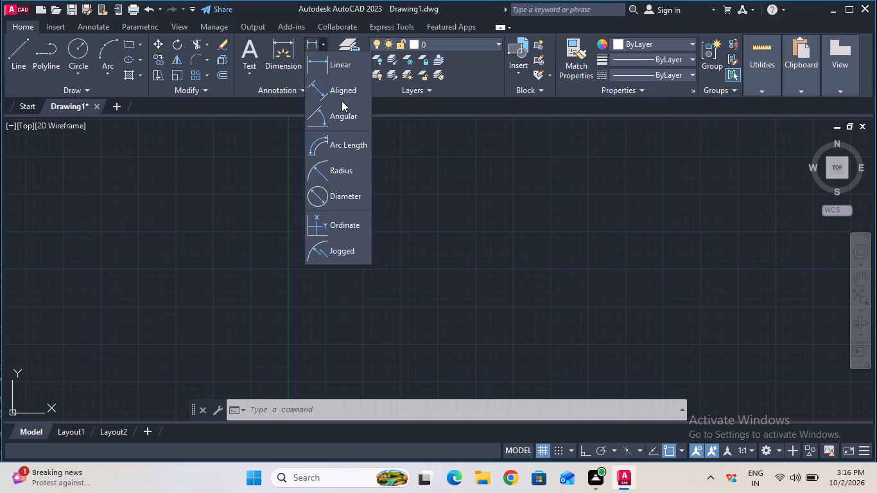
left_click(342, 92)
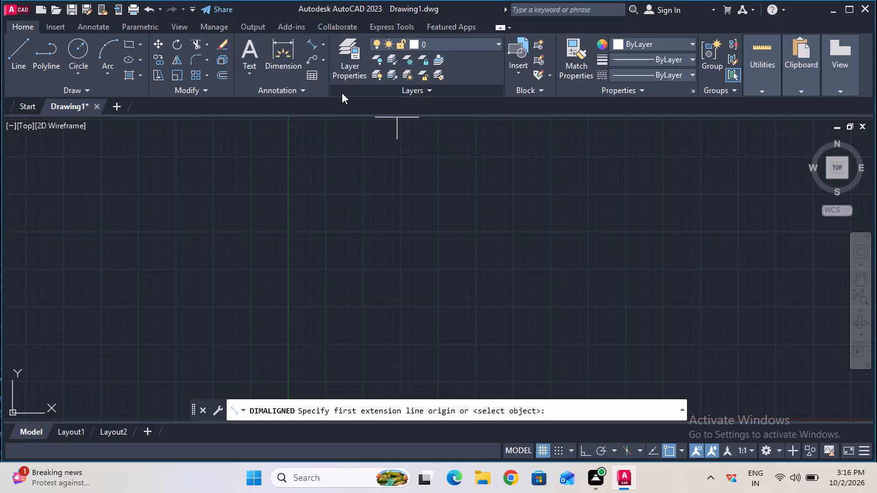
Load the CENTER linetype from acad.lin into the drawing.
left_click(642, 74)
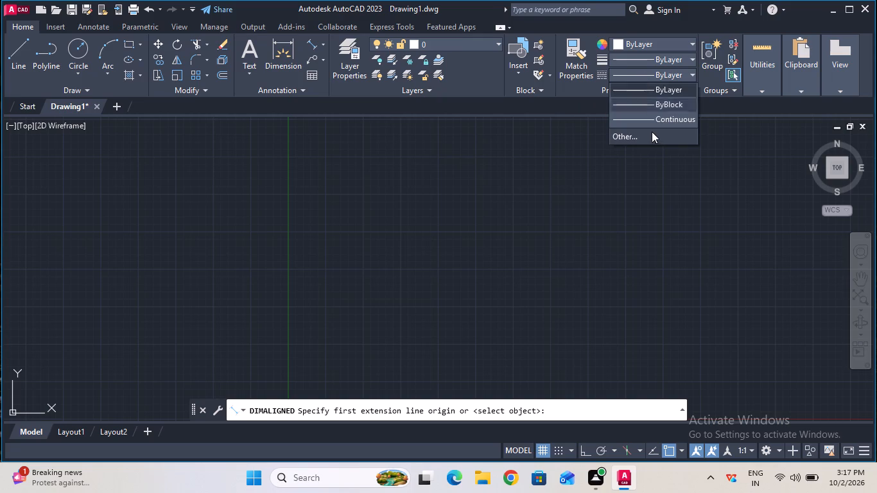
left_click(652, 134)
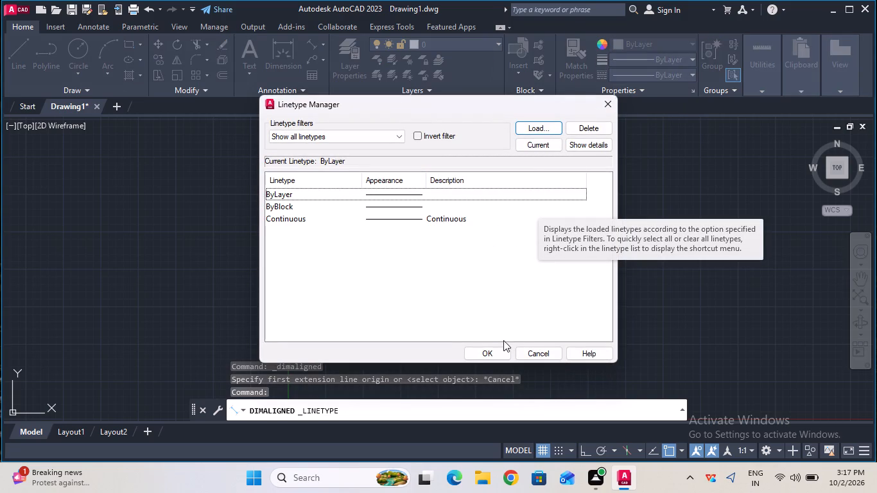
left_click(535, 134)
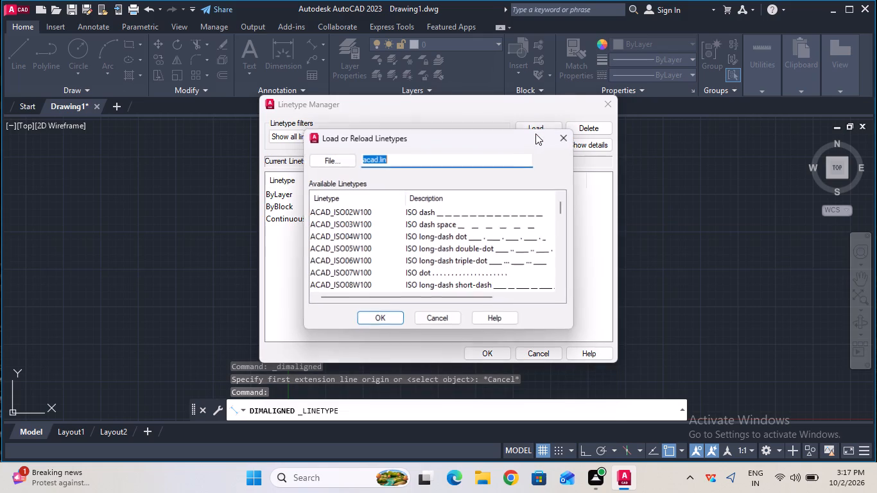
left_click_drag(563, 206, 562, 206)
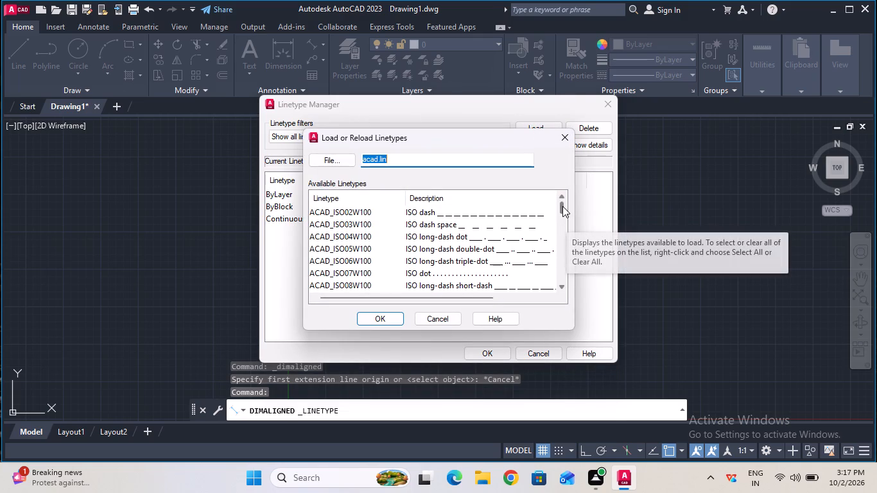
left_click_drag(562, 206, 565, 238)
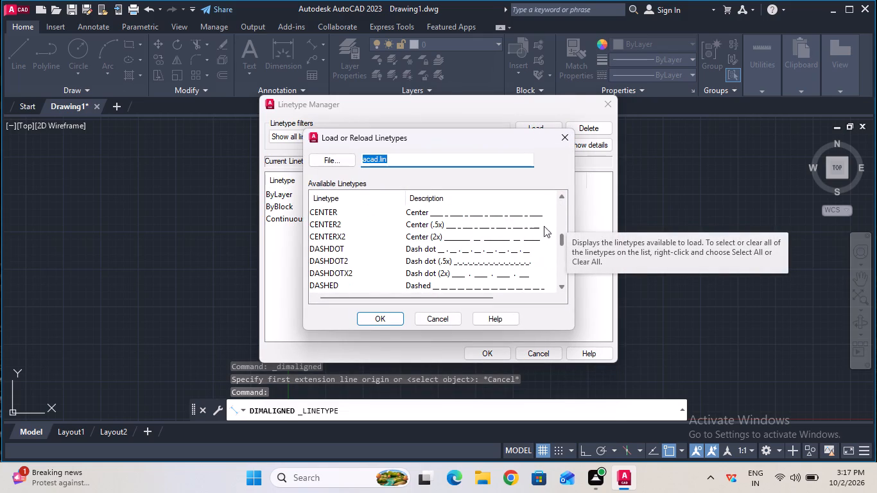
left_click(487, 214)
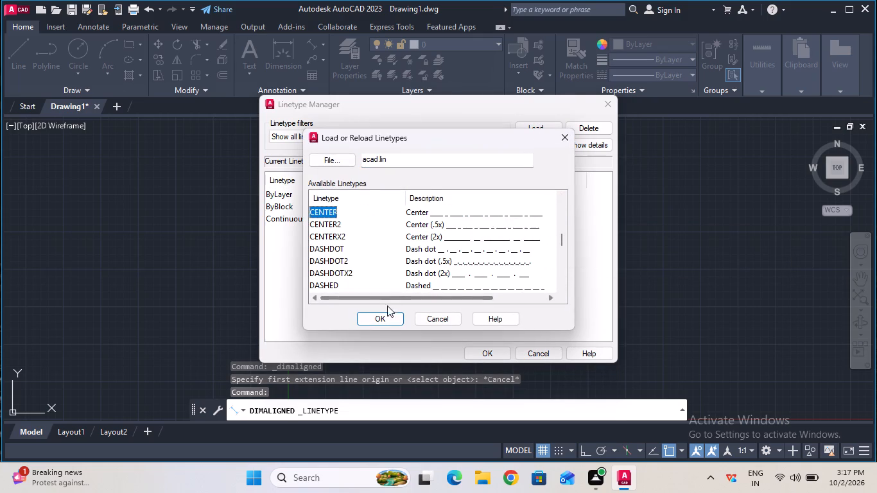
left_click(383, 322)
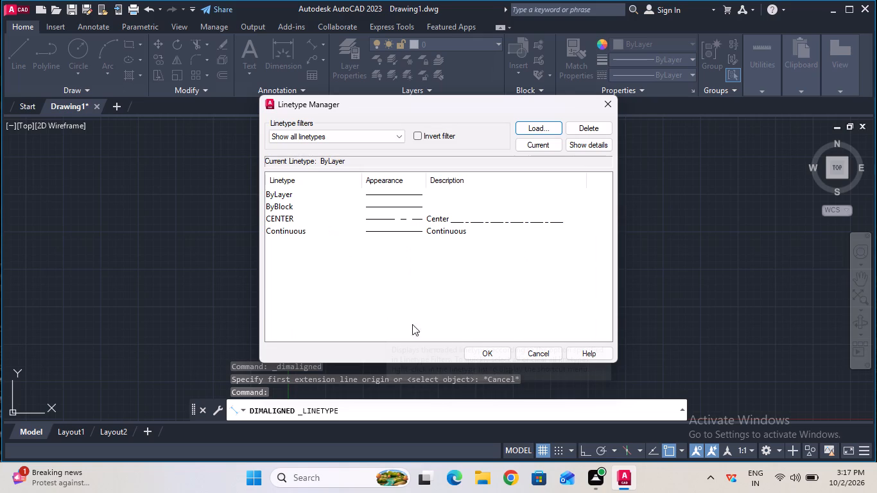
left_click(481, 349)
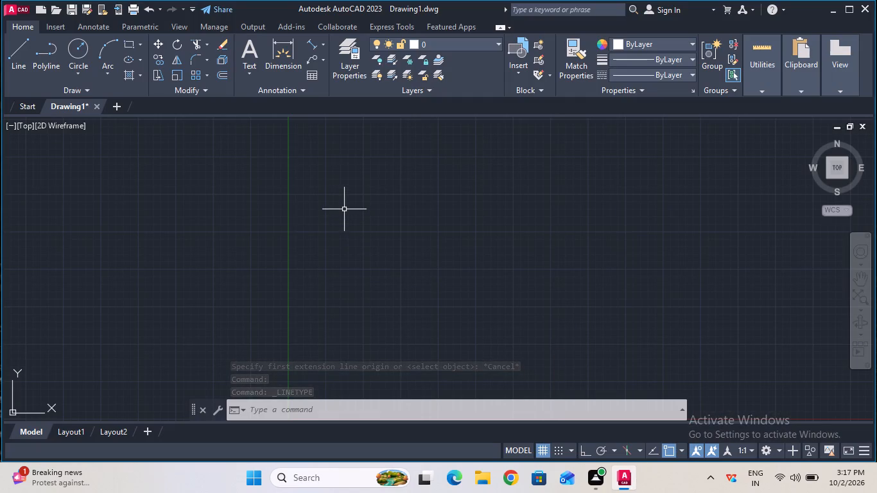
Turn on isometric drafting with the top isoplane active.
left_click(638, 453)
left_click(643, 418)
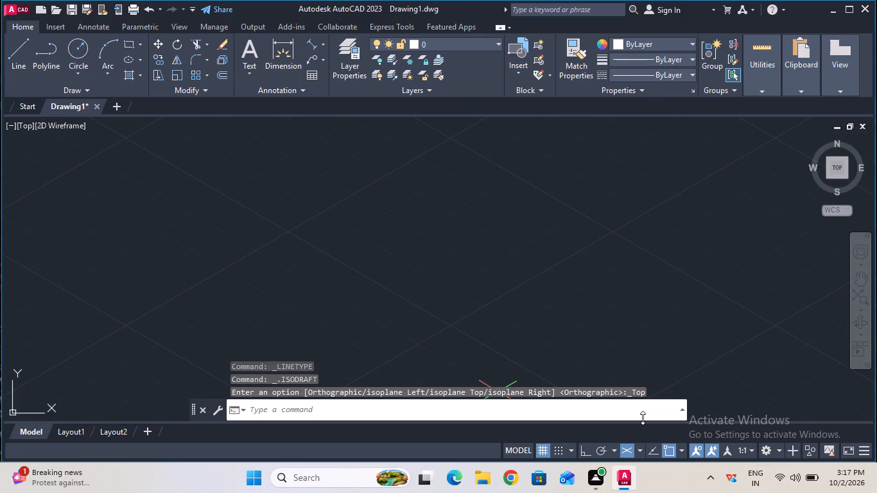
With ortho on, draw a 55 mm line at 330° as the first edge of the isometric top face.
left_click(22, 61)
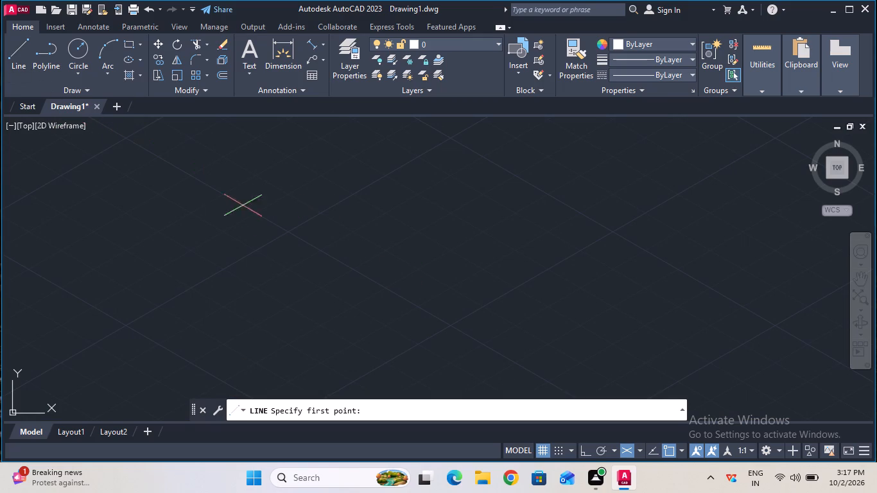
left_click(286, 231)
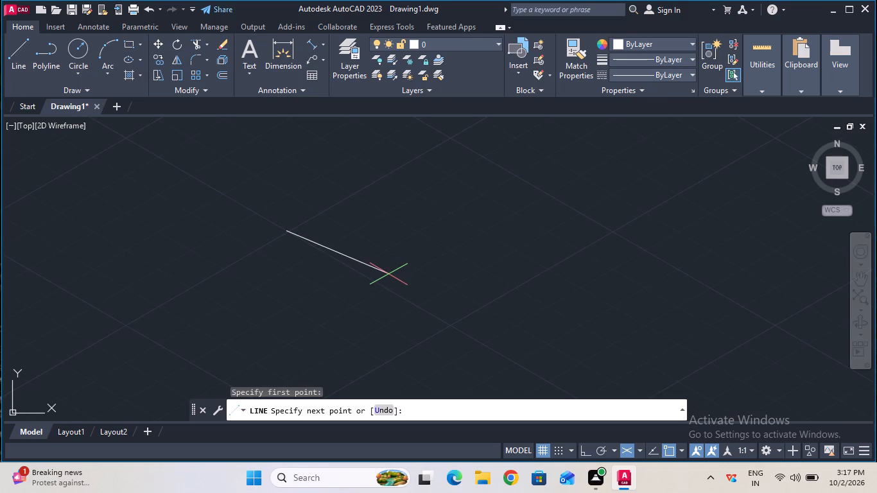
key("F8")
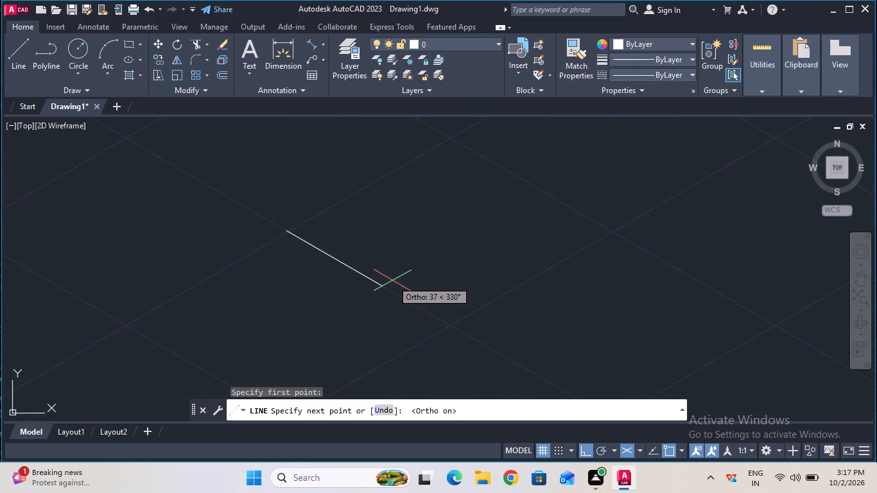
key("F7")
key("F7")
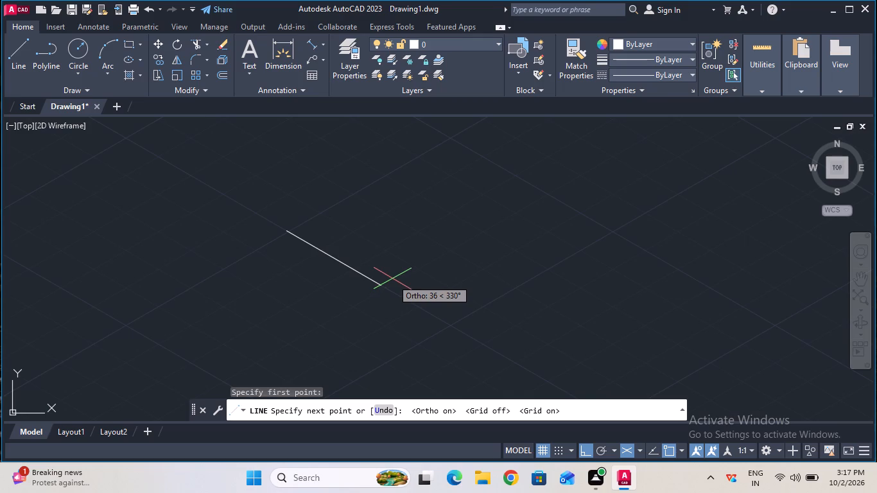
key("F6")
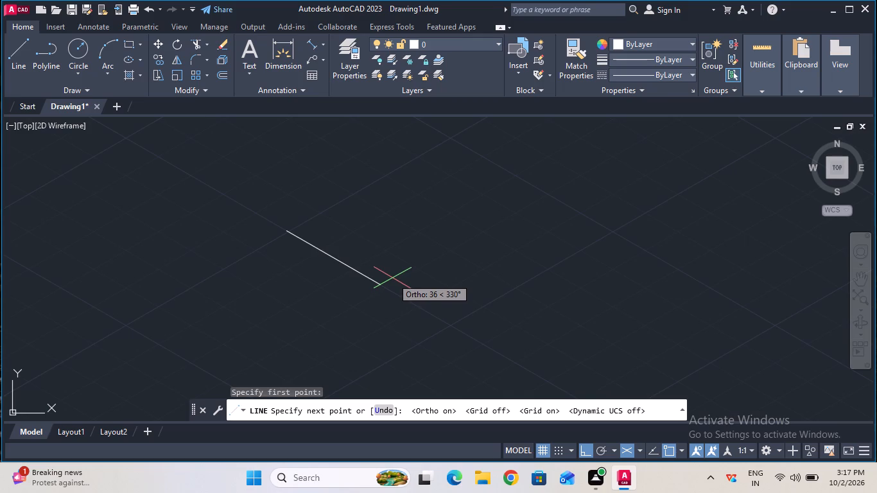
key("F6")
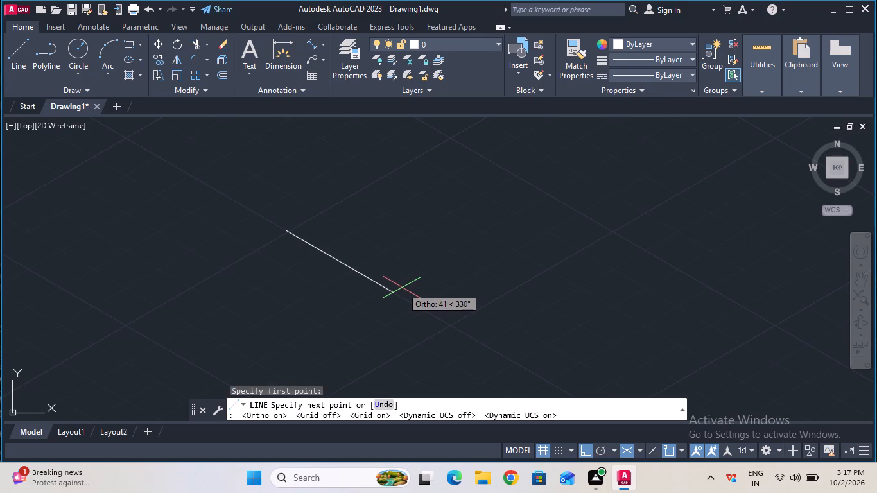
type("55")
key("Return")
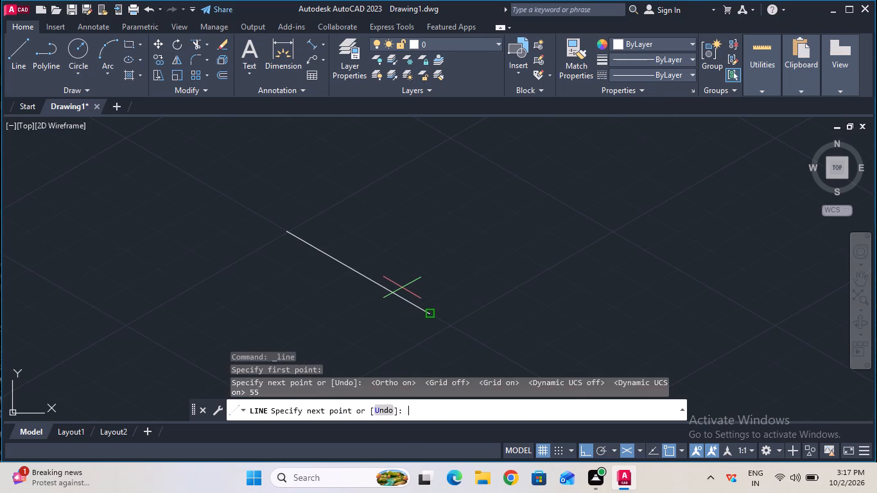
key("Escape")
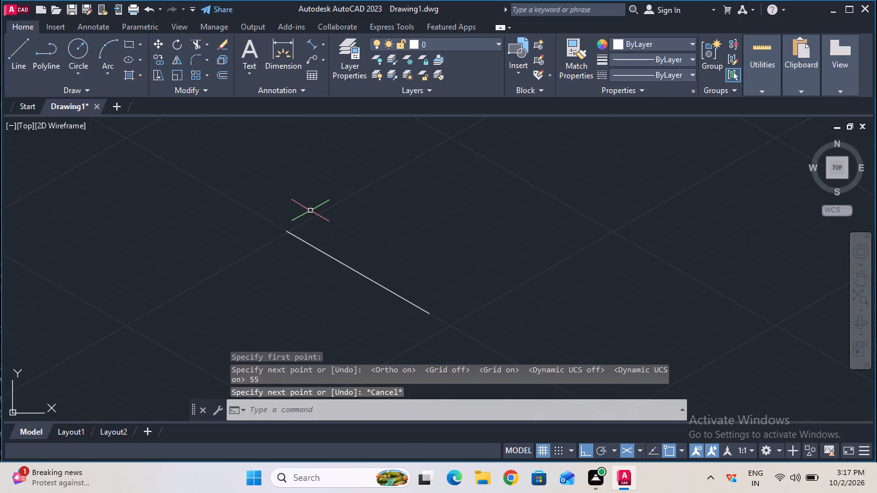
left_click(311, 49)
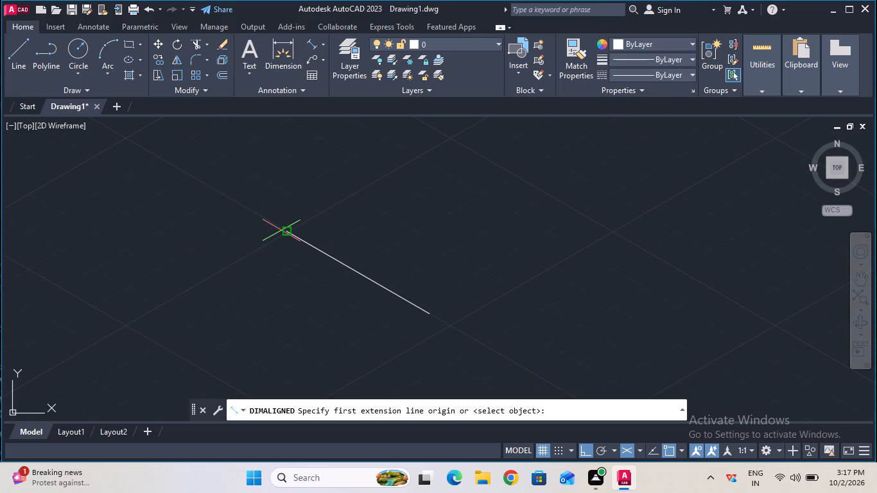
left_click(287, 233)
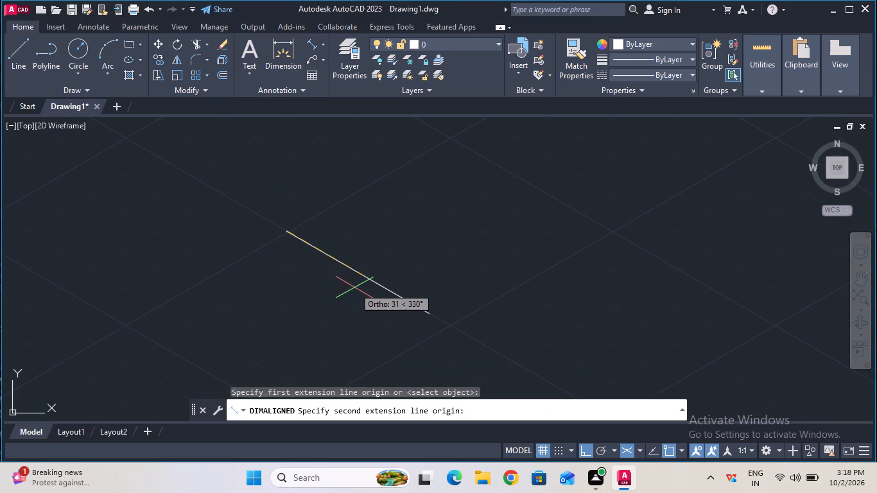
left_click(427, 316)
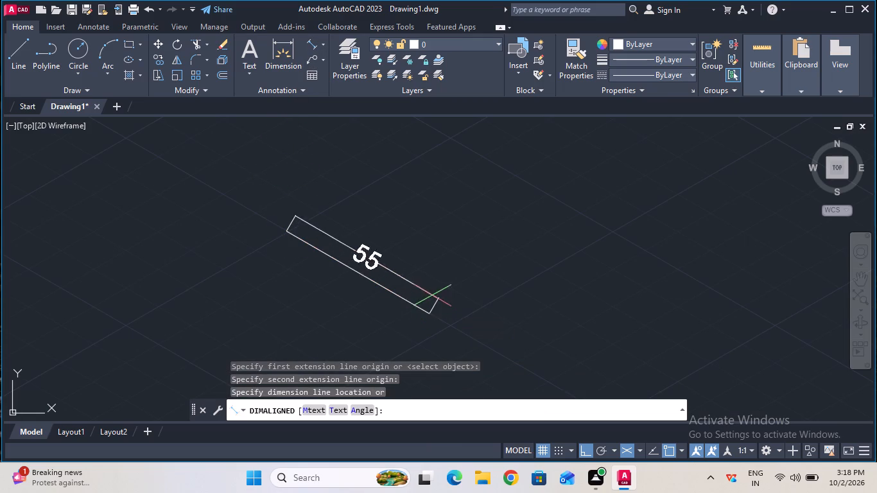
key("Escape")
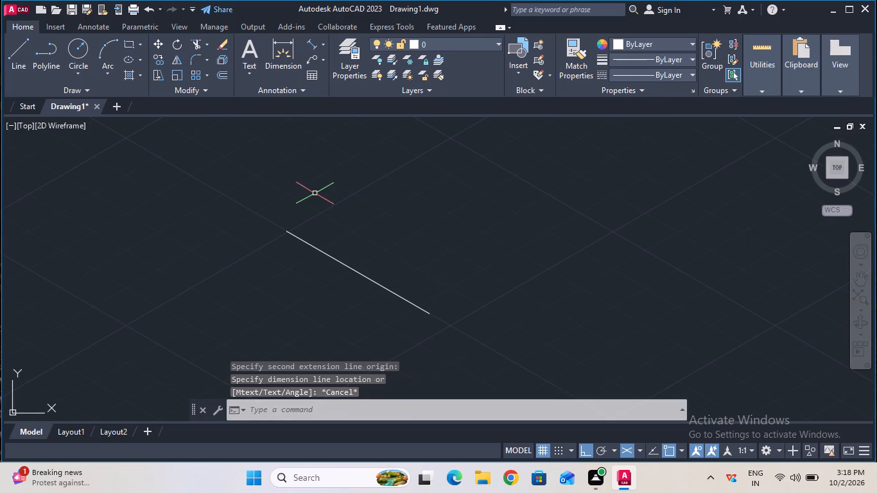
Complete the 55 x 55 mm isometric top face with lines from the first edge's upper endpoint round to its lower endpoint.
scroll(315, 193, "down", 1, "ctrl")
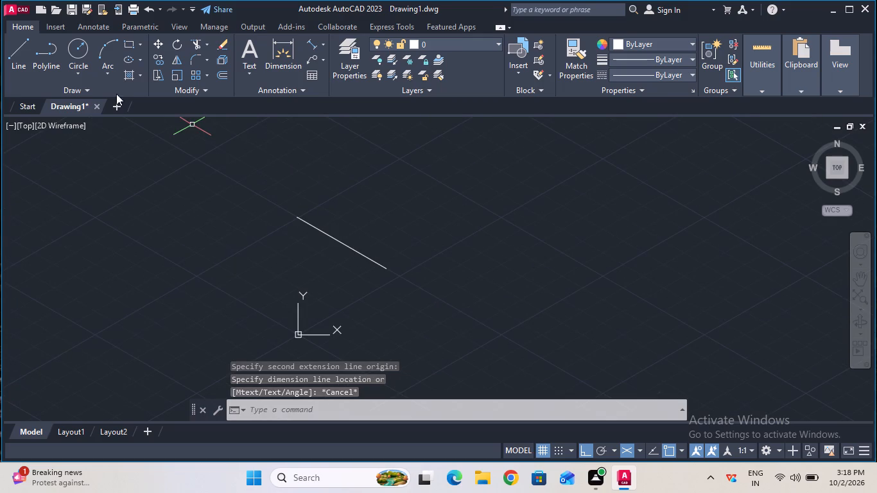
left_click(30, 62)
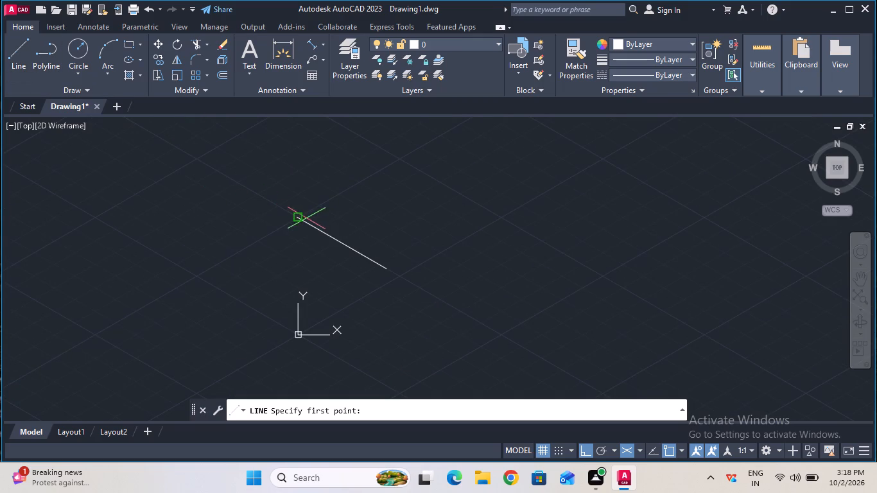
left_click(295, 221)
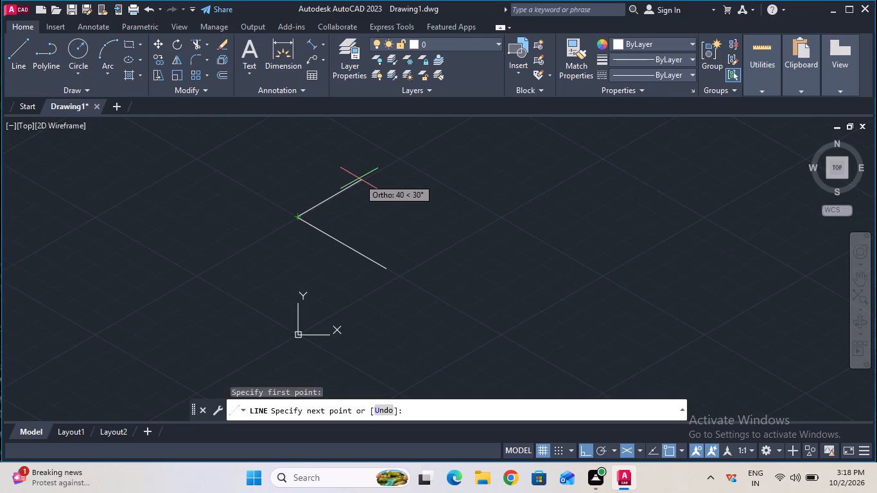
type("55")
key("Return")
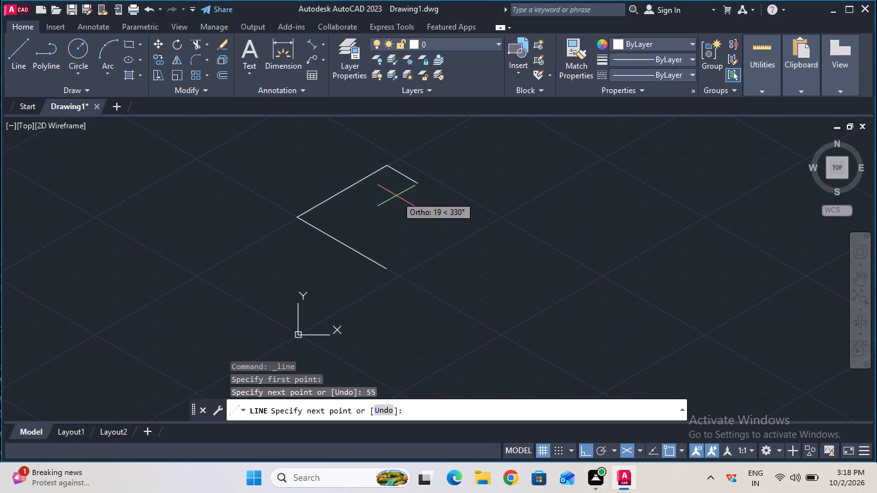
type("55")
key("Return")
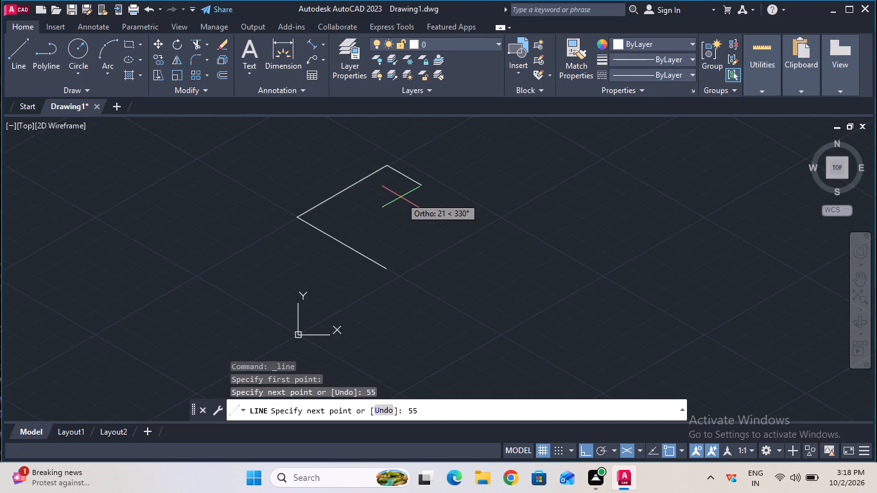
left_click(385, 263)
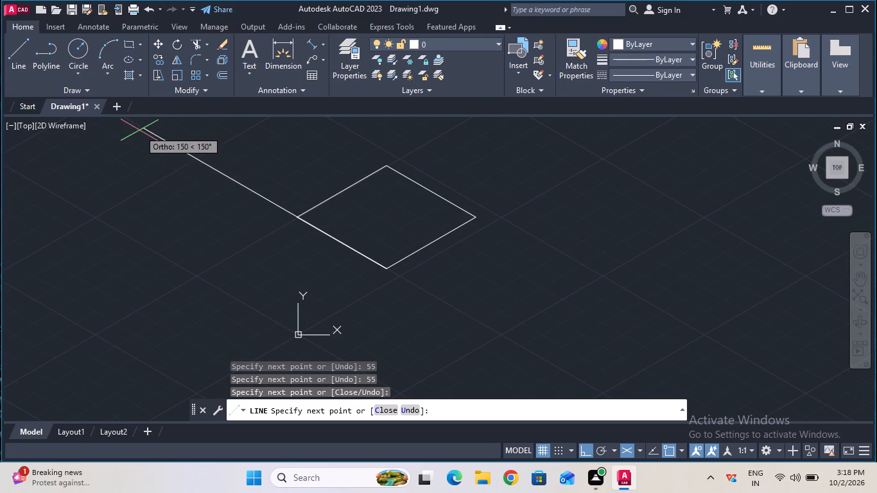
key("Escape")
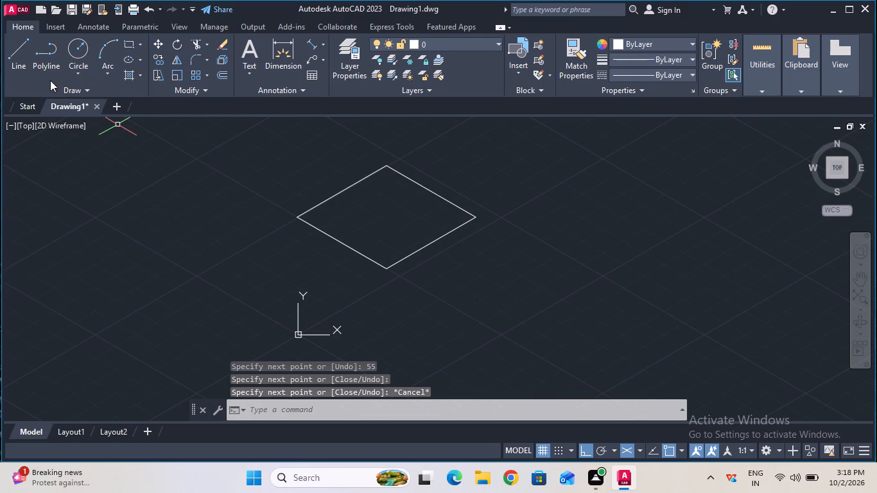
On the right isoplane, draw the plate's right side face, 6 mm down and 55 mm along at 30°, closing up to the top face's right corner.
left_click(28, 67)
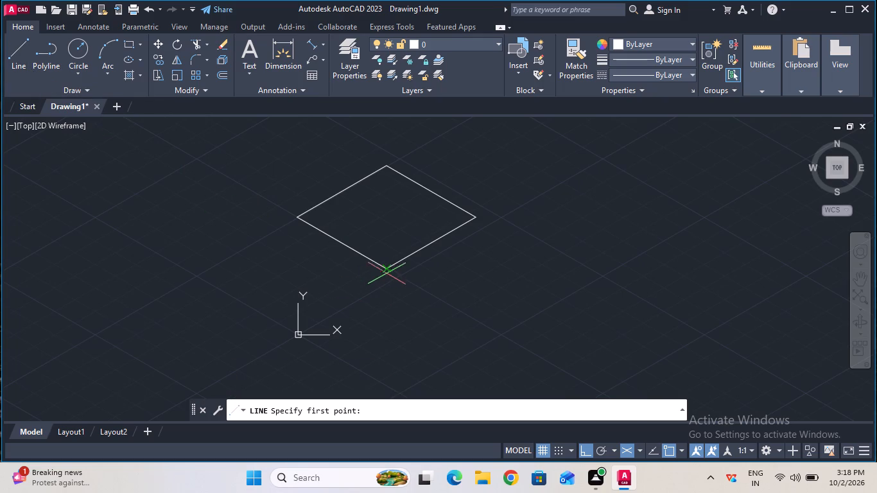
left_click(386, 270)
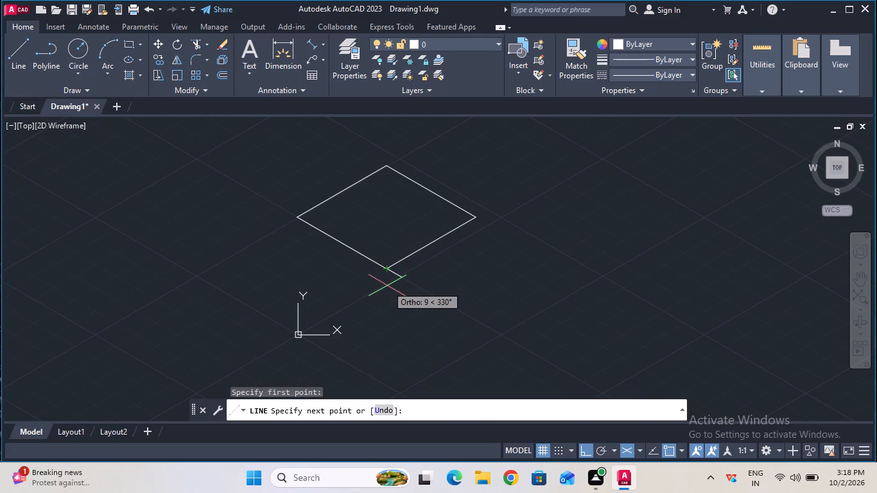
key("F5")
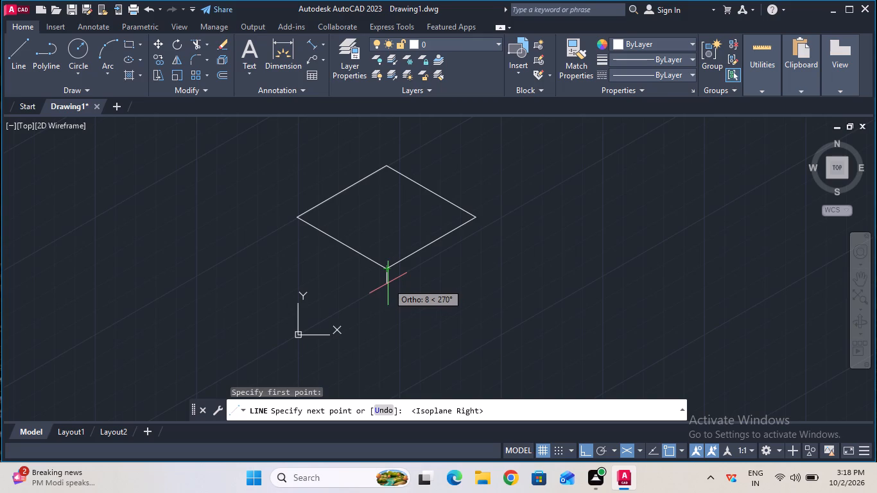
key("6")
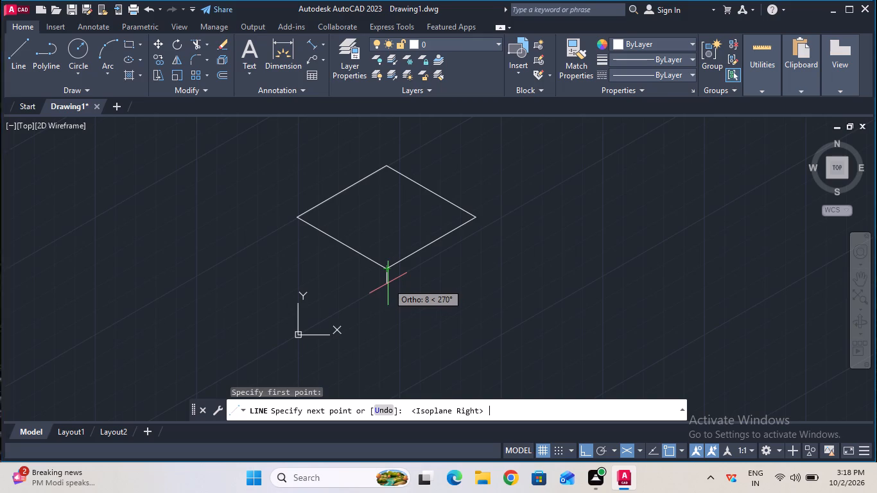
key("Return")
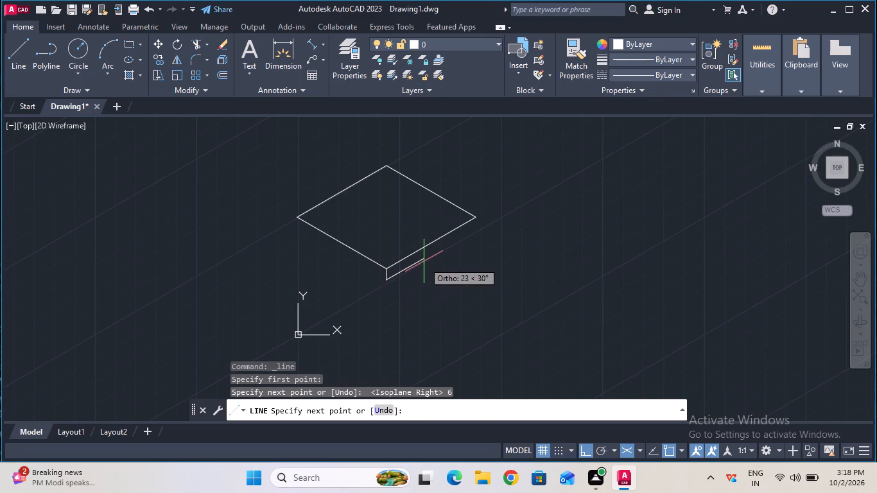
type("55")
key("Return")
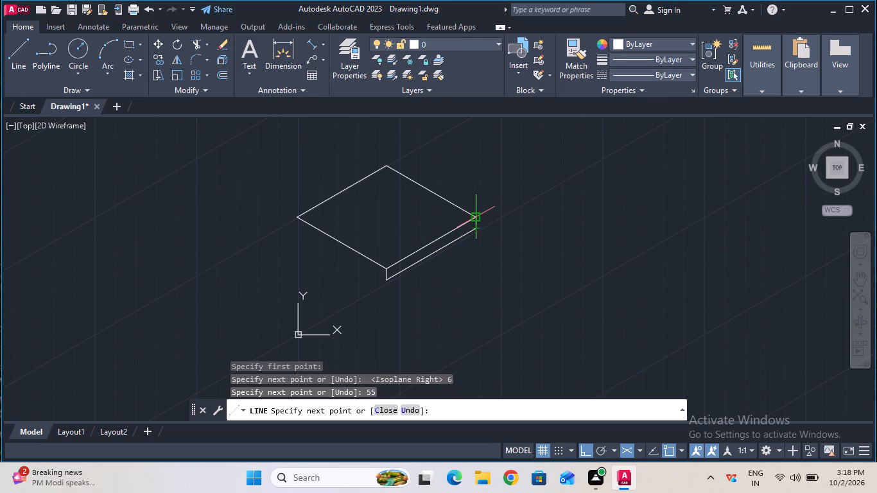
left_click(480, 217)
key("Escape")
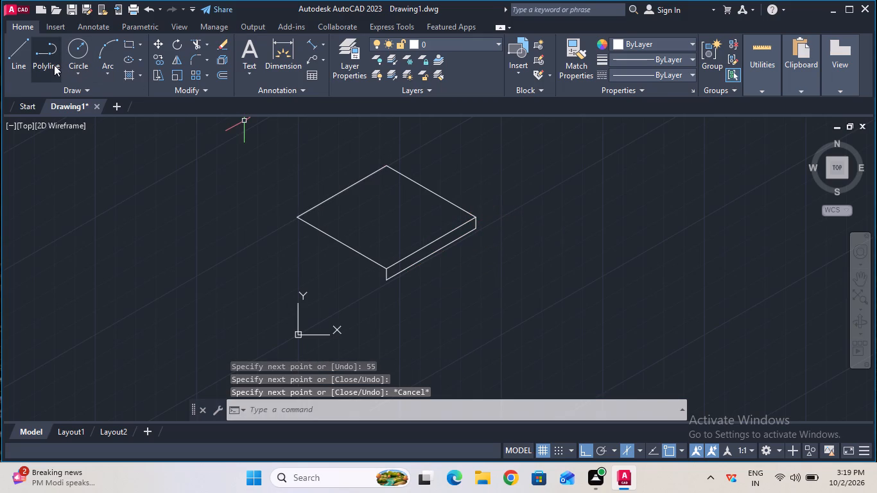
Draw the plate's left side face: 6 mm down from the top face's left corner and, on the left isoplane, along to the bottom front corner.
left_click(24, 60)
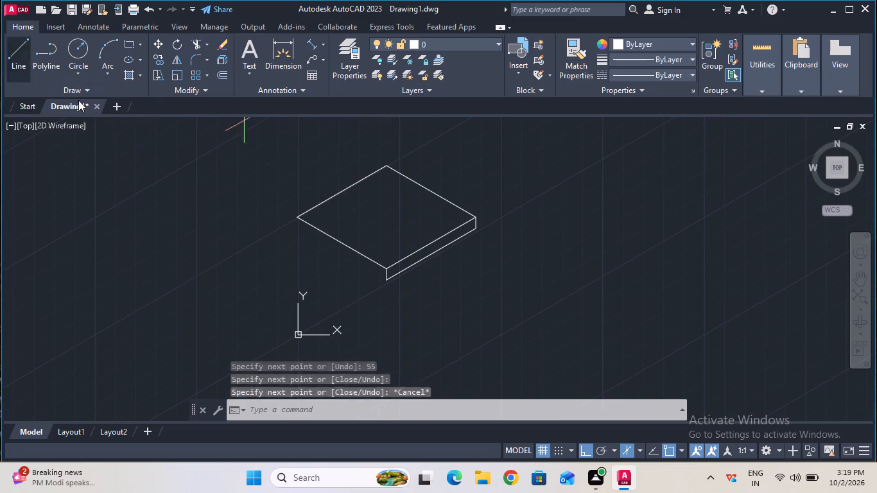
left_click(299, 220)
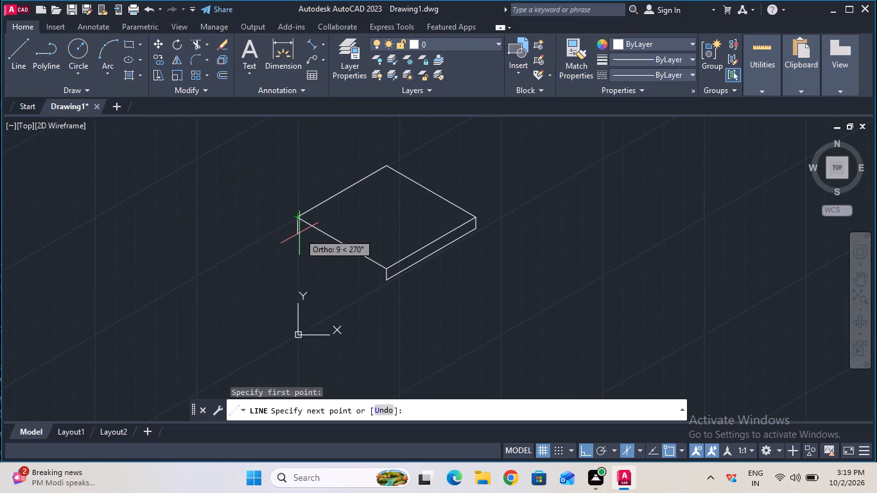
key("6")
key("Return")
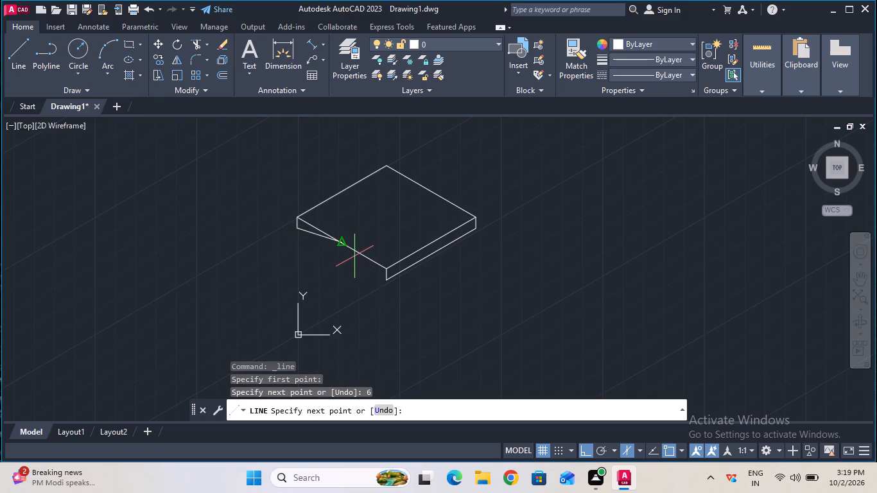
key("F5")
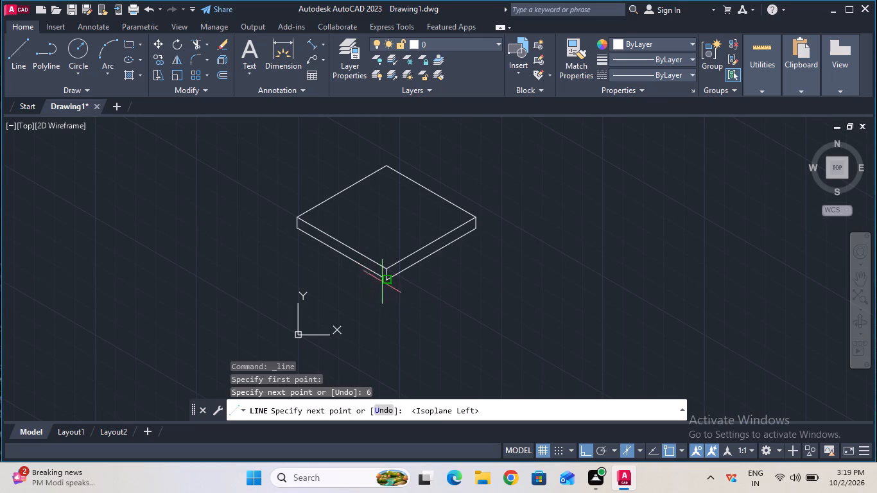
left_click(384, 284)
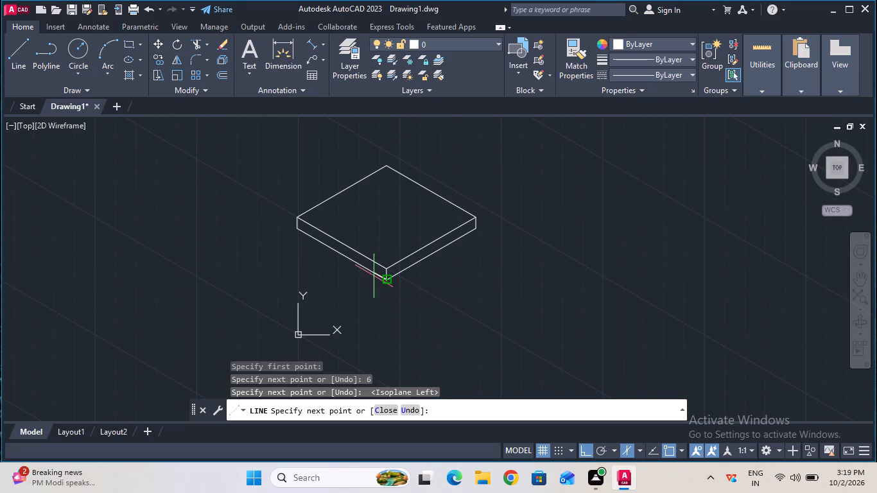
key("Escape")
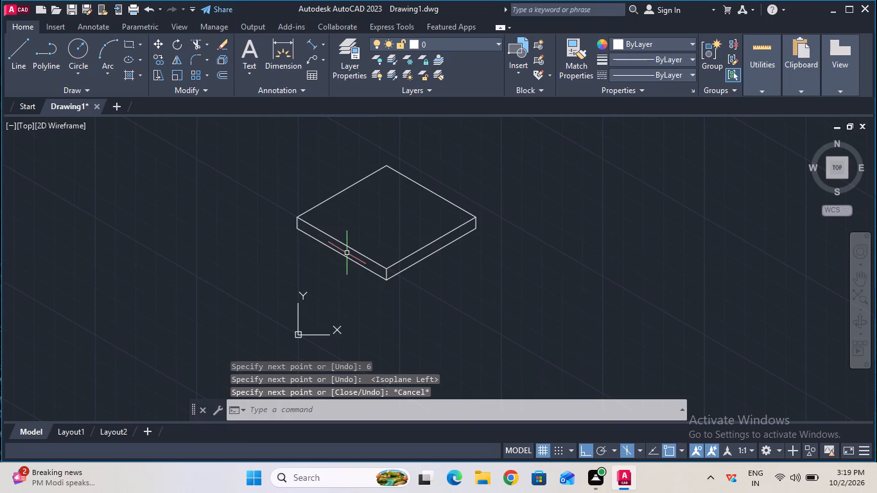
Set the current linetype to CENTER.
scroll(347, 253, "up", 1, "ctrl")
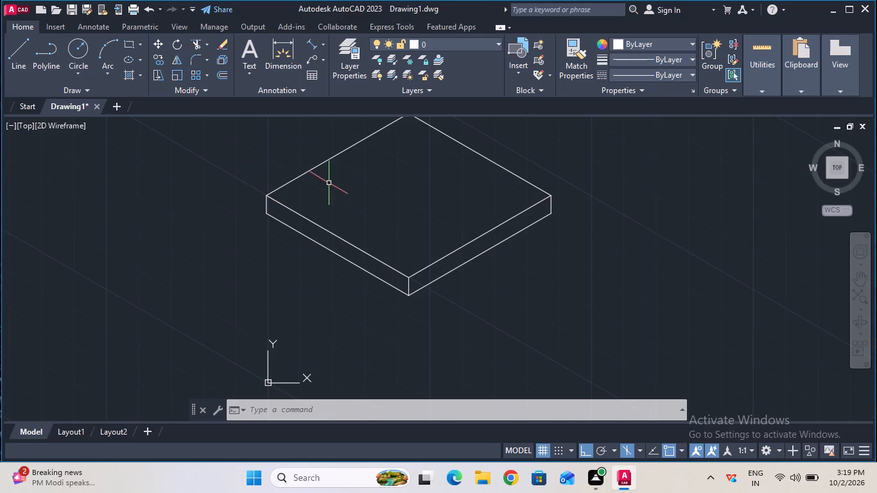
scroll(329, 183, "down", 1, "ctrl")
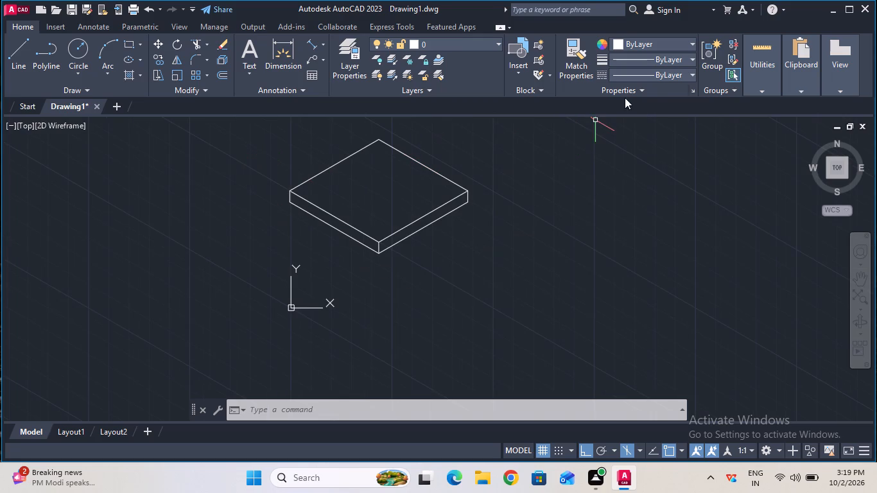
left_click(645, 80)
left_click(648, 117)
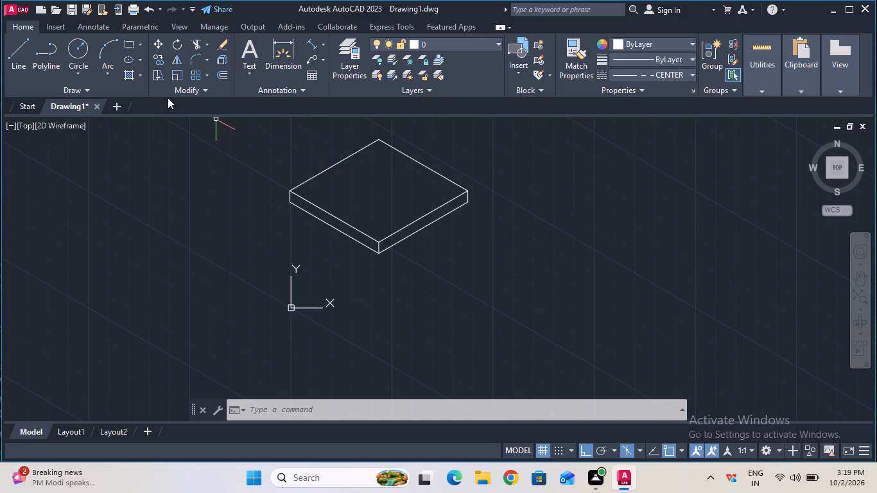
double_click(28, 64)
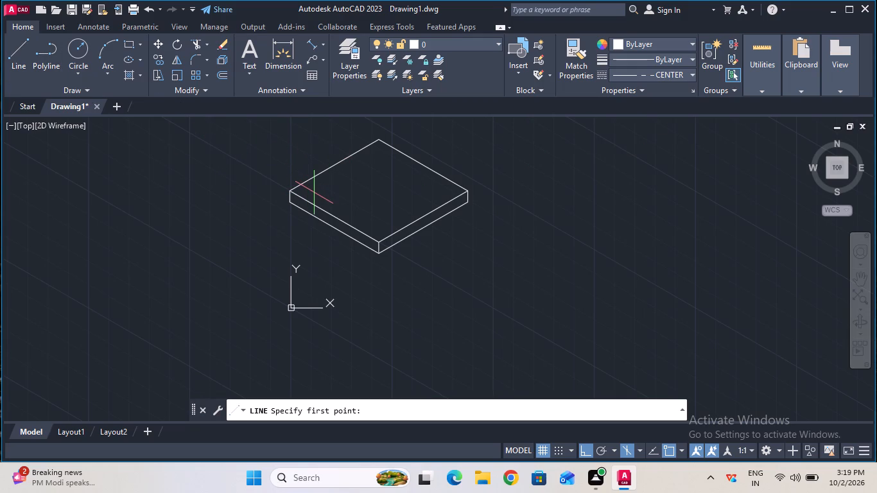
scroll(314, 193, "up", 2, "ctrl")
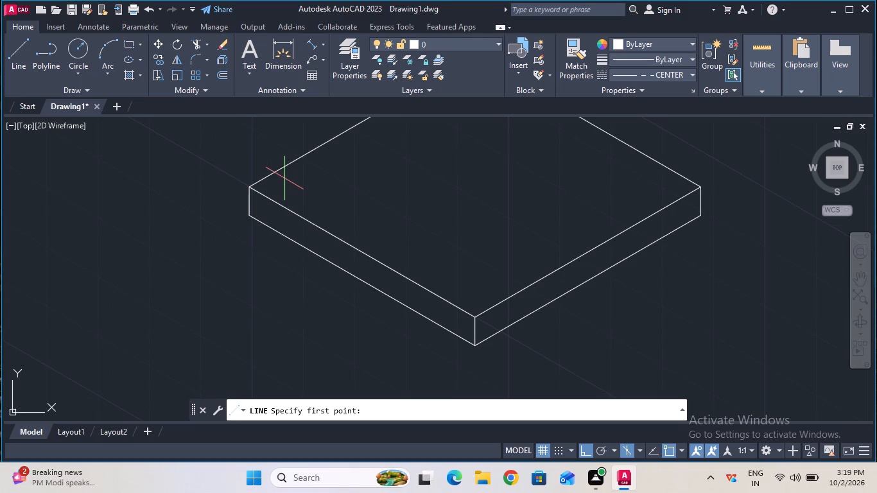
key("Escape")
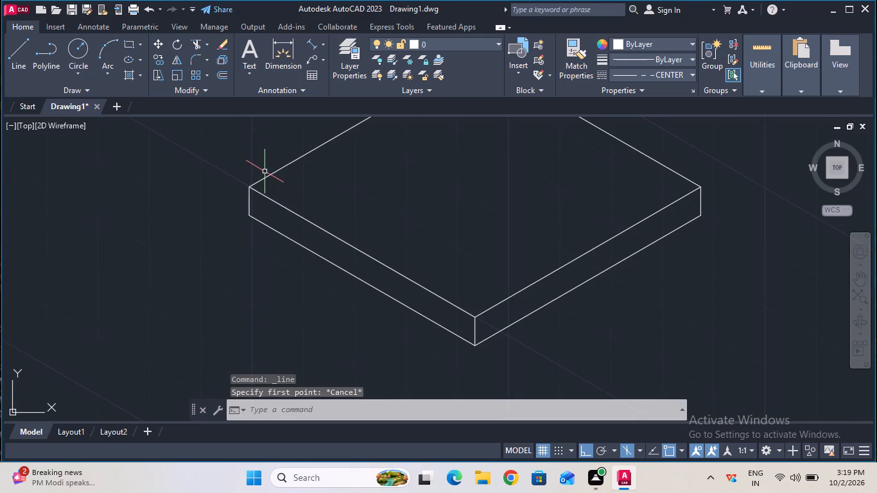
Copy the top face's back-left edge 6.5 mm inward along 330°.
scroll(329, 186, "down", 1, "ctrl")
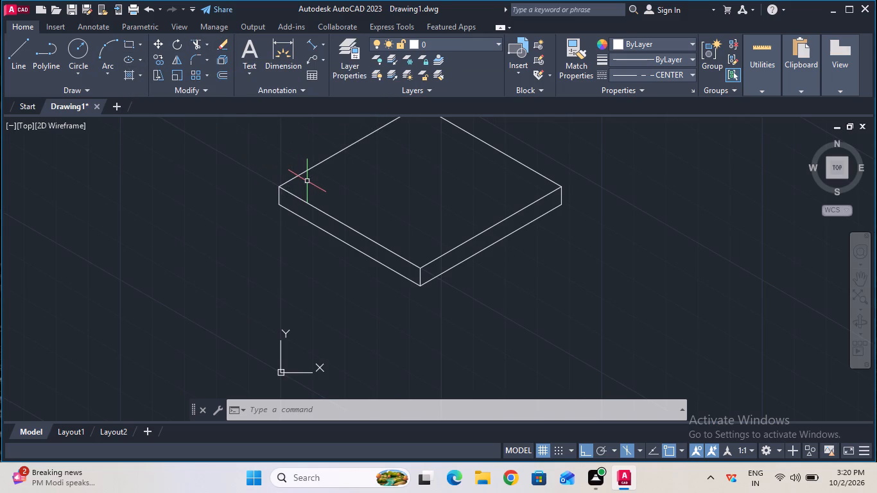
scroll(395, 120, "down", 1, "ctrl")
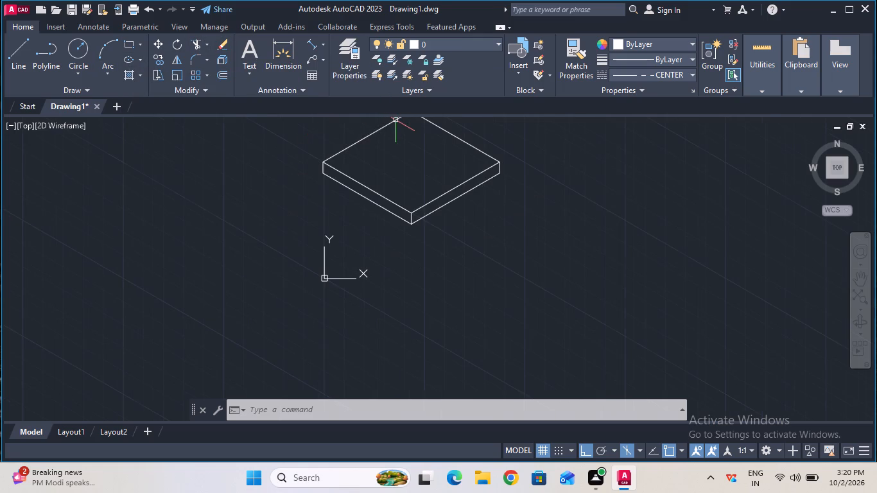
left_click(865, 284)
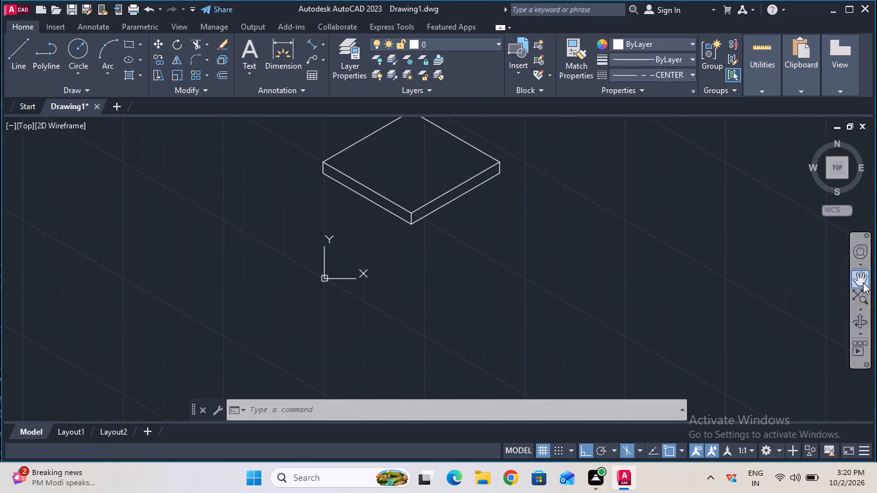
left_click_drag(499, 225, 564, 327)
key("Escape")
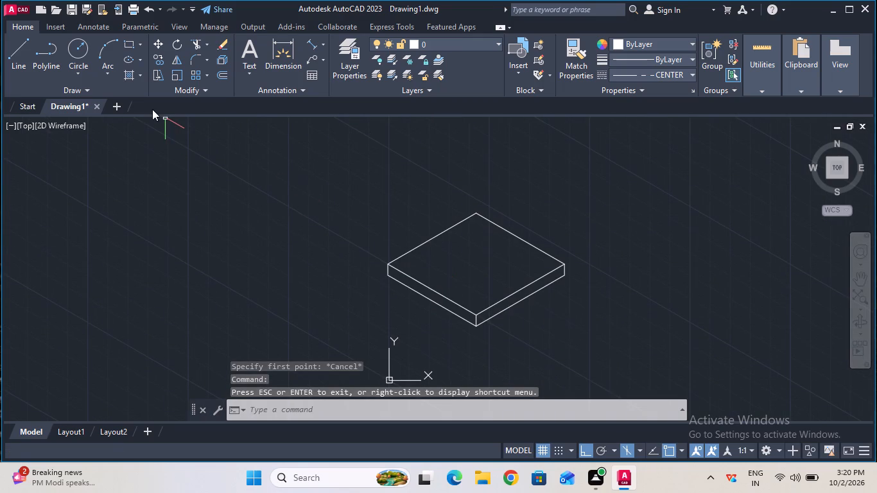
left_click(157, 62)
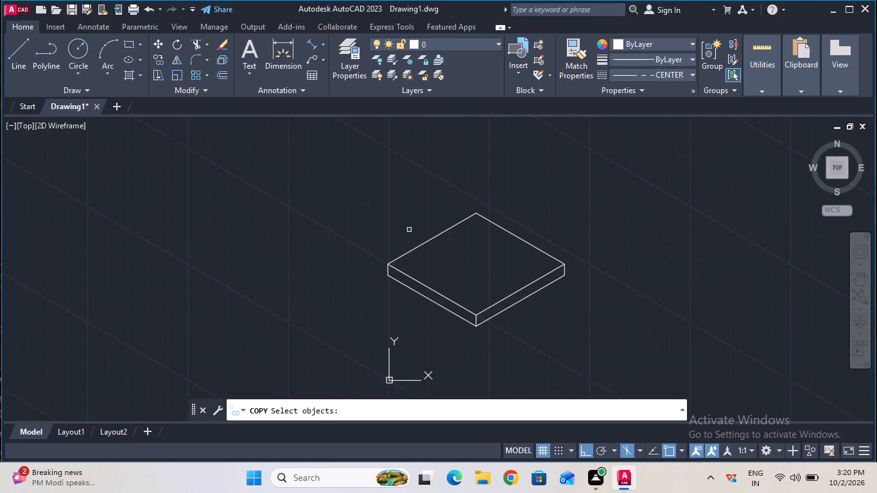
left_click(426, 242)
key("Return")
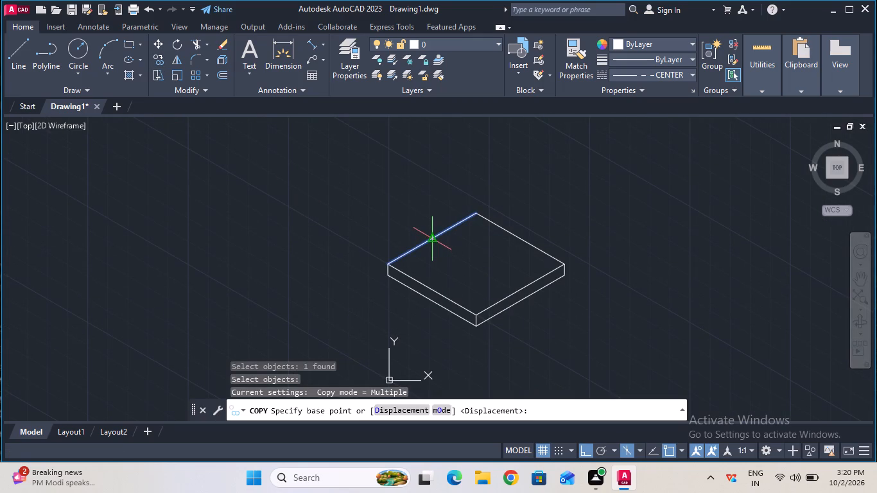
left_click(433, 239)
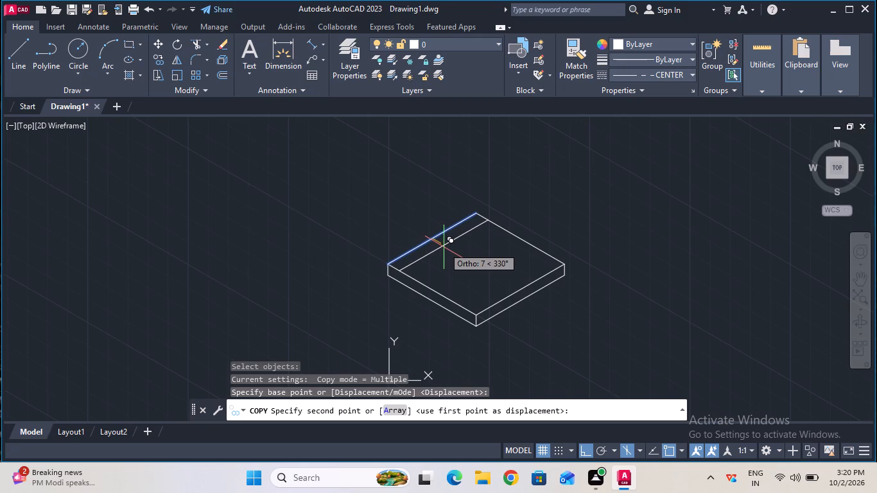
type("6.5")
key("Return")
key("Escape")
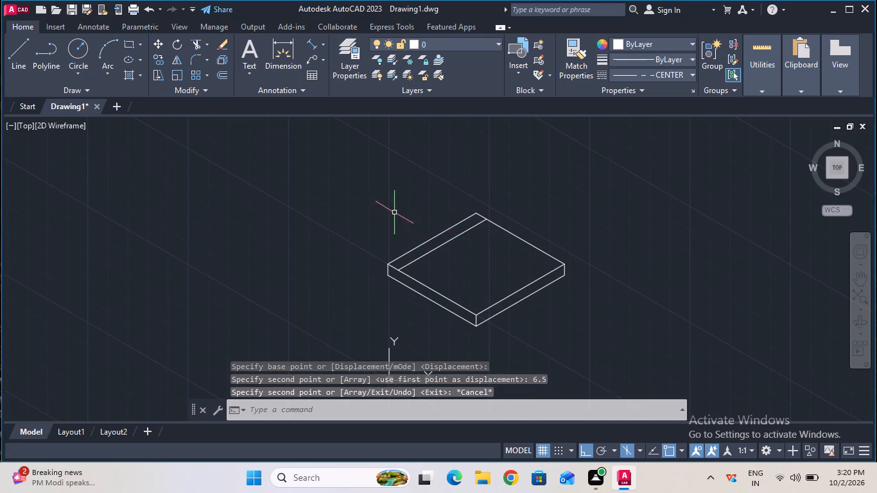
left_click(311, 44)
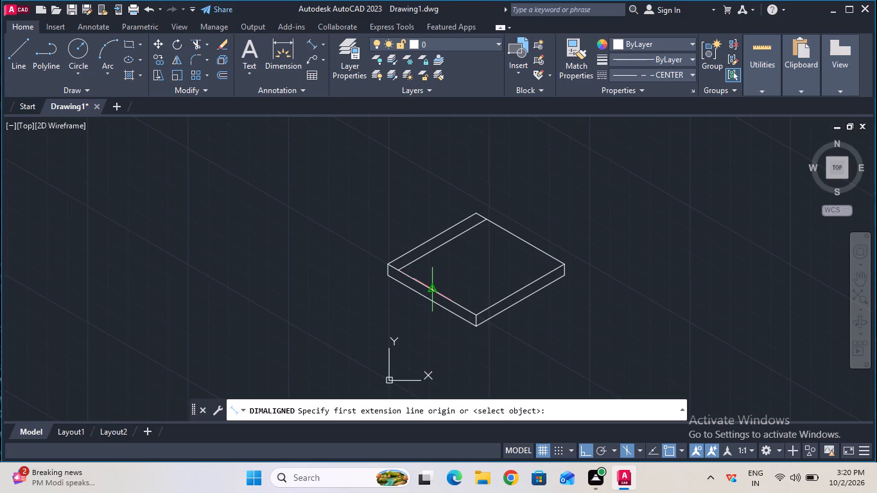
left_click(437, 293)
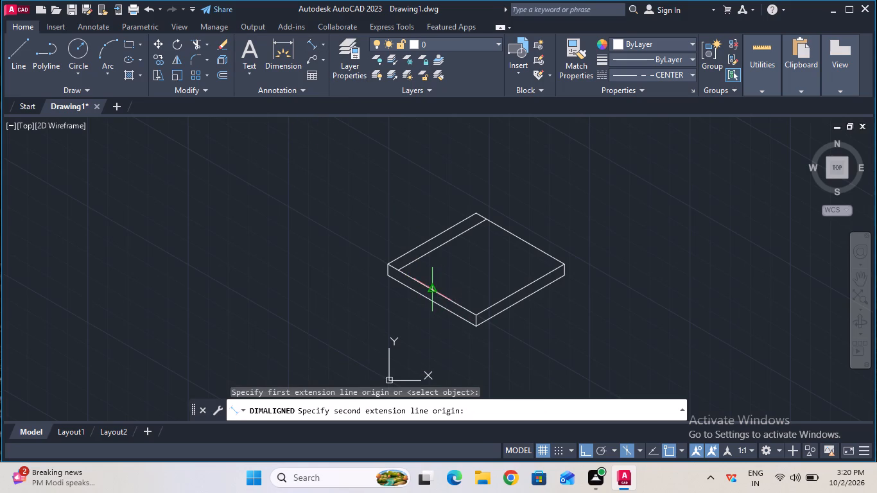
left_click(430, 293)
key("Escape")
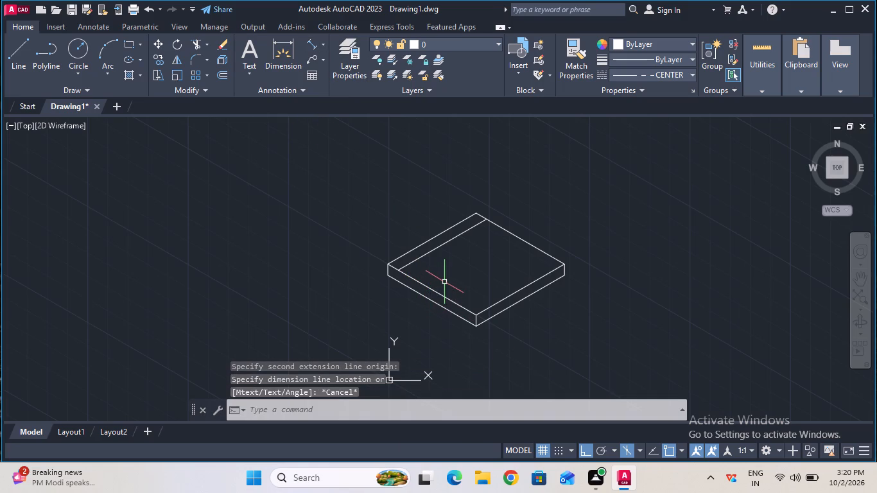
Copy the top face's front-left edge 6.5 mm inward along 30°, using the top isoplane.
scroll(437, 260, "up", 2, "ctrl")
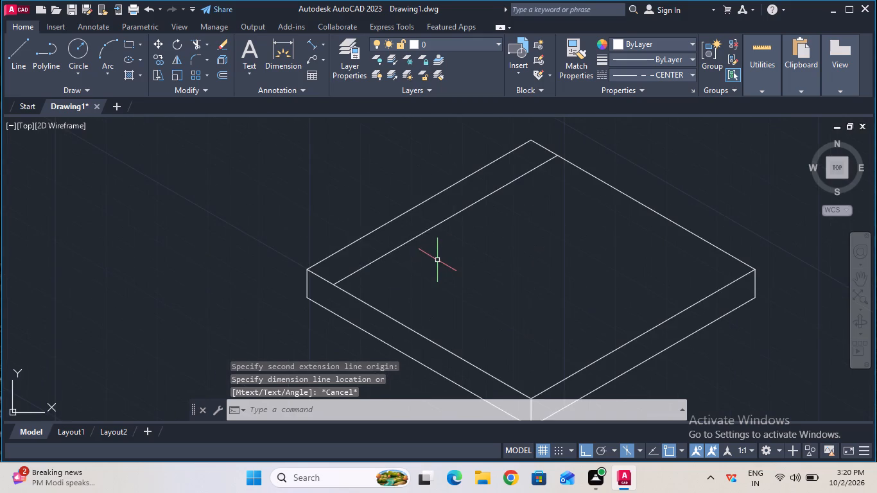
scroll(437, 260, "up", 3, "ctrl")
scroll(437, 260, "down", 3, "ctrl")
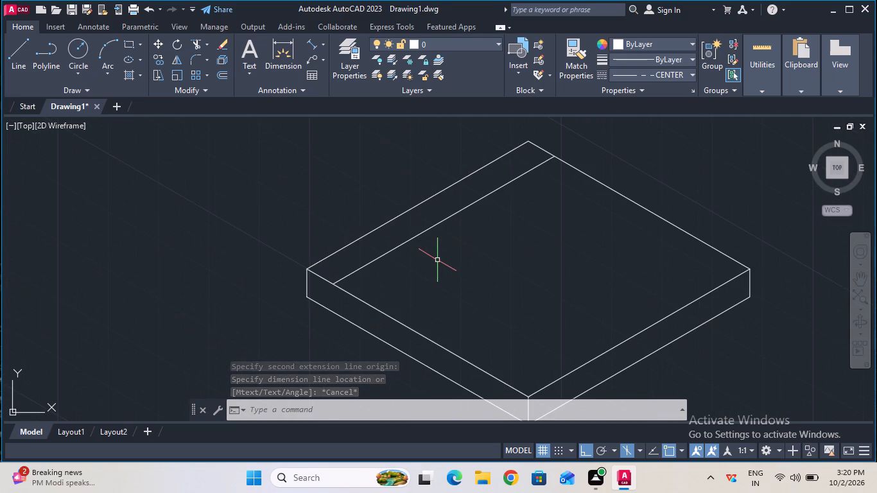
left_click(157, 56)
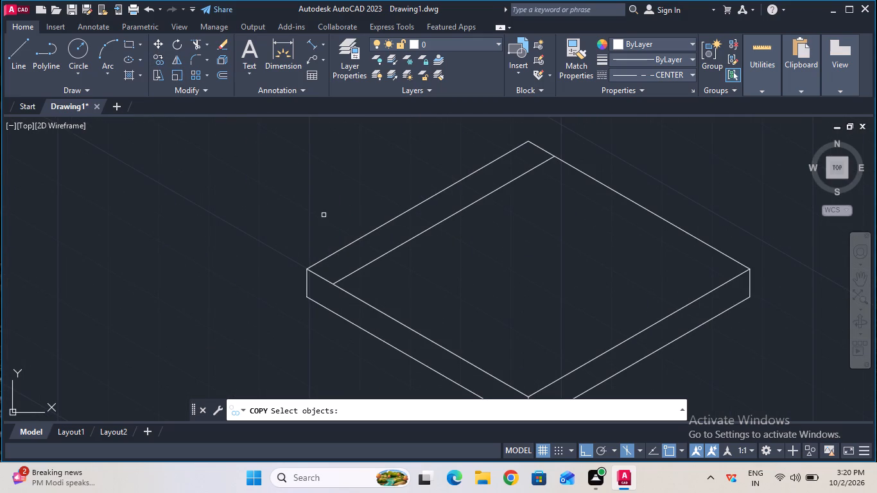
left_click(429, 340)
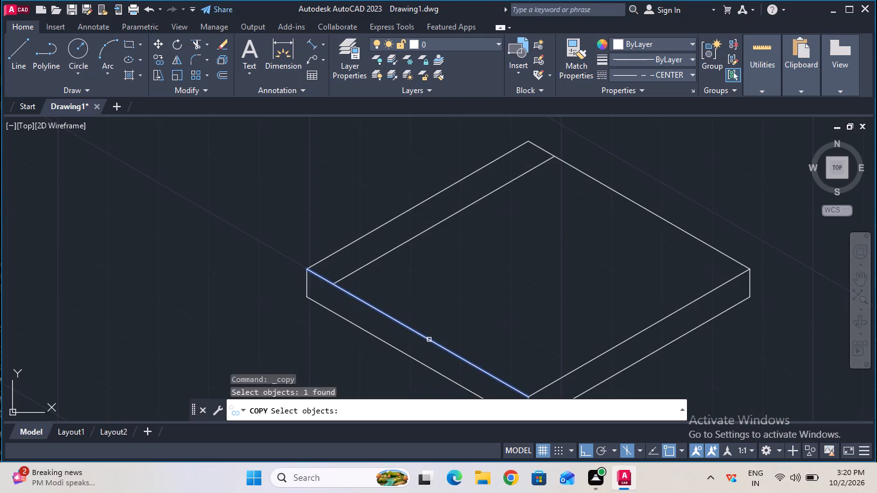
key("Return")
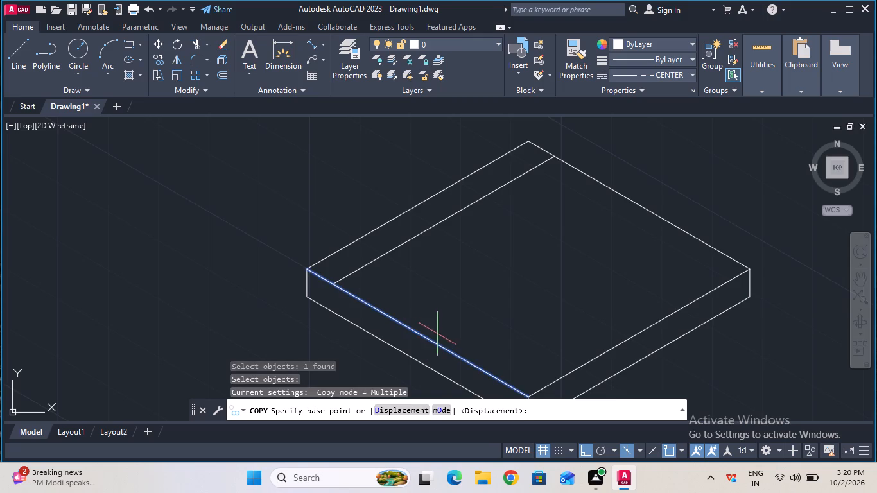
left_click(428, 339)
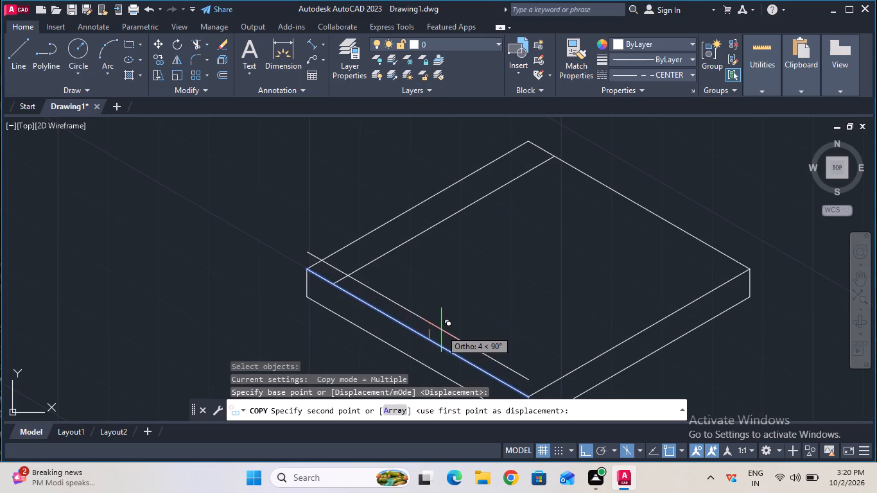
key("F5")
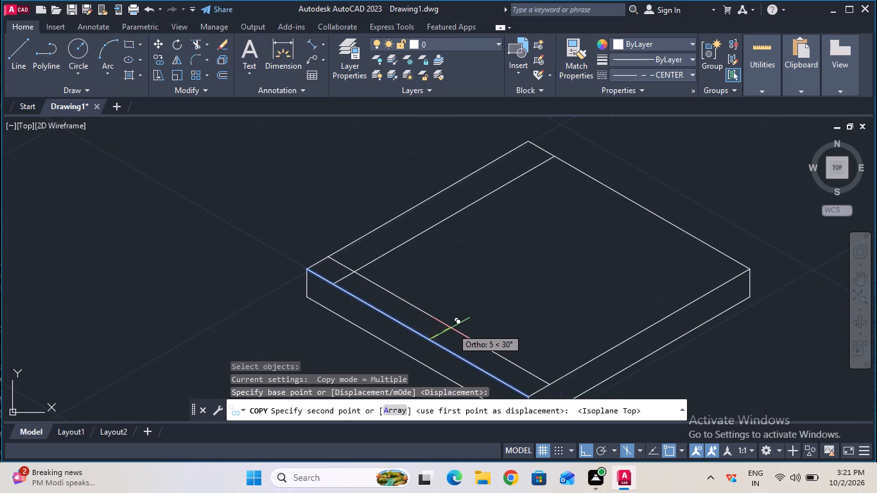
type("6.5")
key("Return")
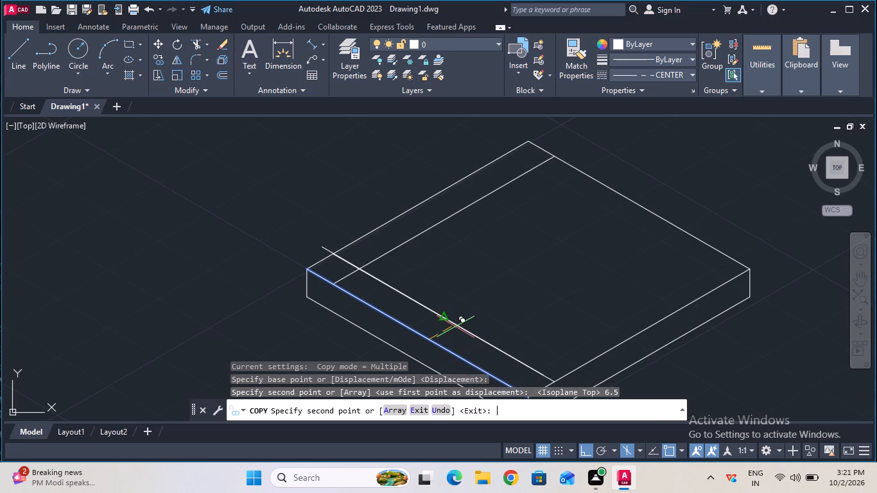
key("Escape")
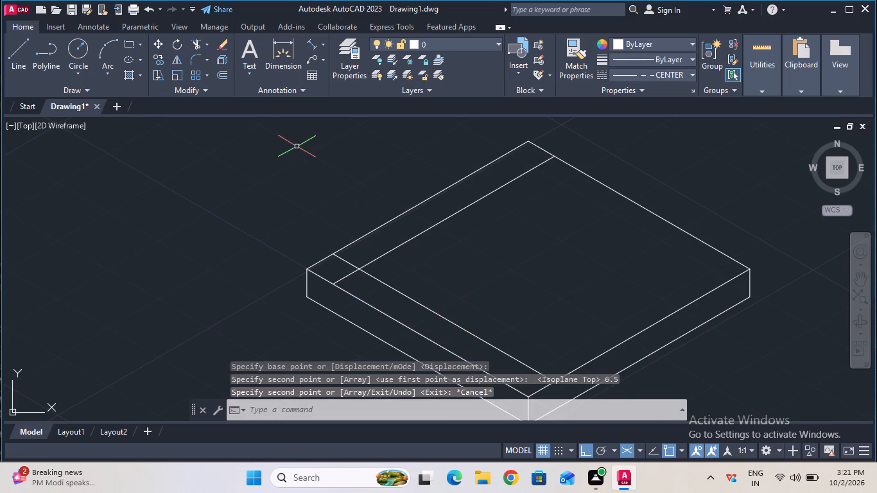
Copy the top face's front-right edge 6.5 mm inward along 150°.
left_click(163, 62)
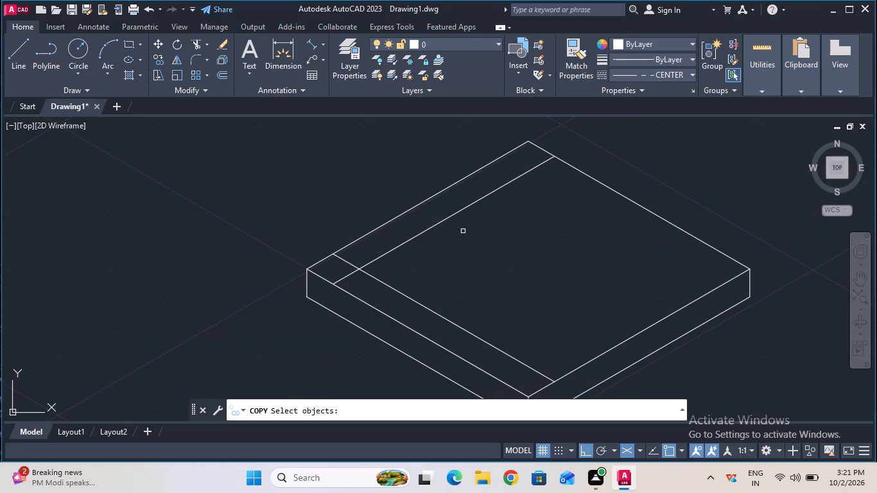
left_click(641, 333)
key("Return")
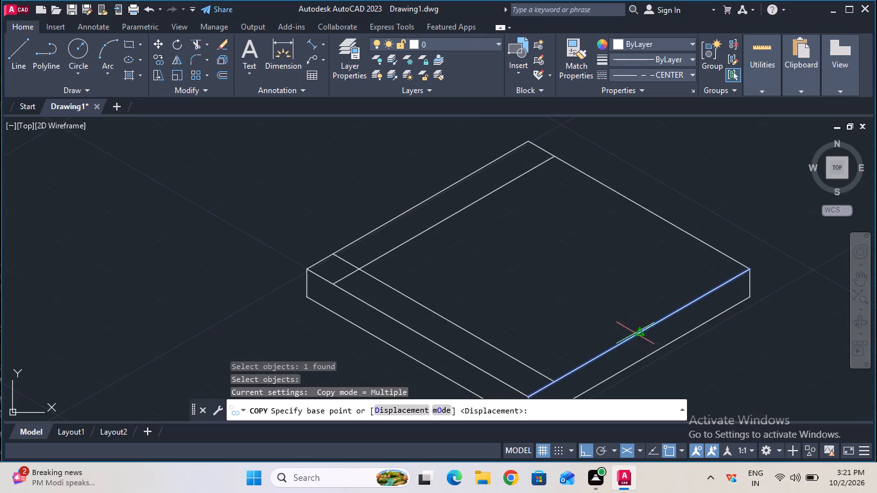
left_click(636, 334)
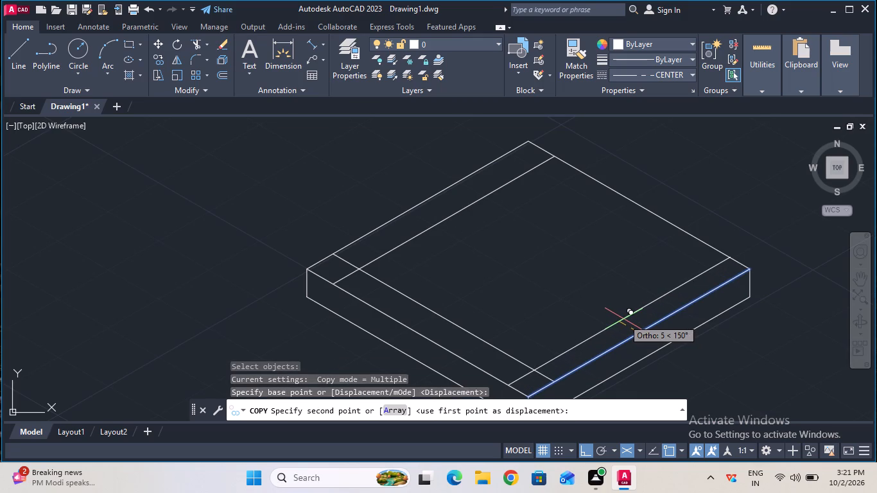
key("6")
type(".5")
key("Return")
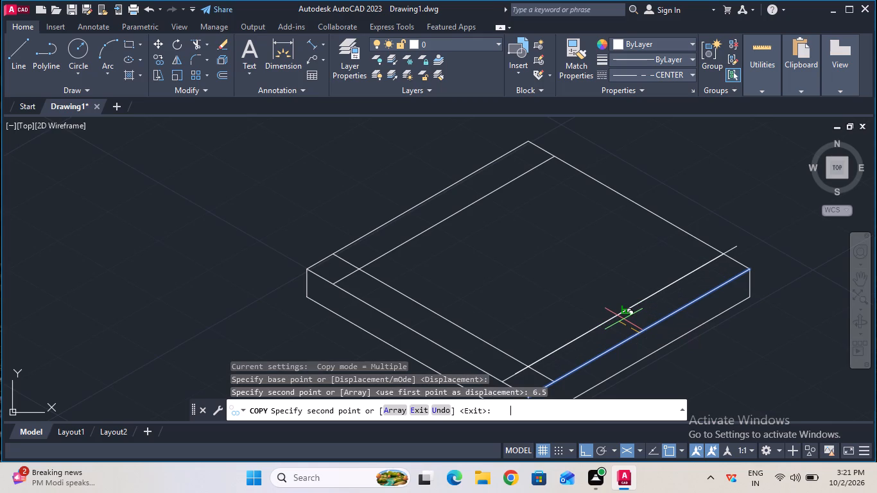
key("Escape")
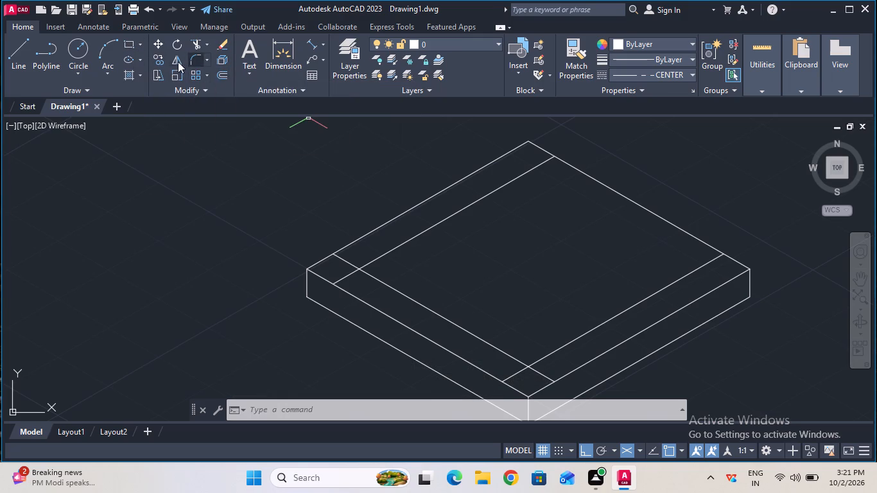
Copy the top face's back-right edge 6.5 mm inward along 210°.
left_click(160, 60)
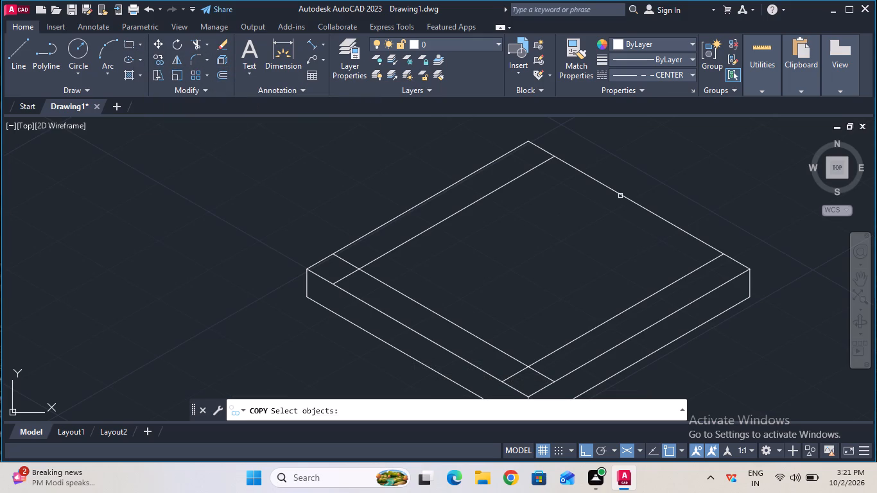
left_click(620, 196)
key("Return")
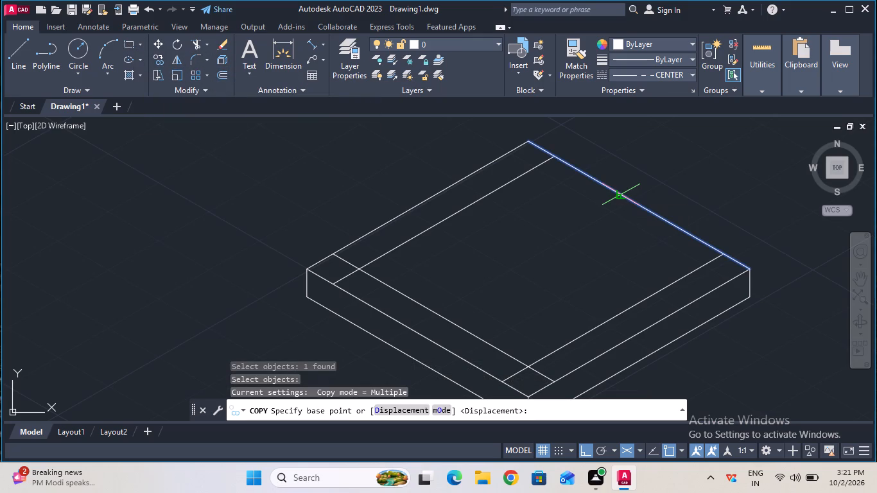
left_click(639, 206)
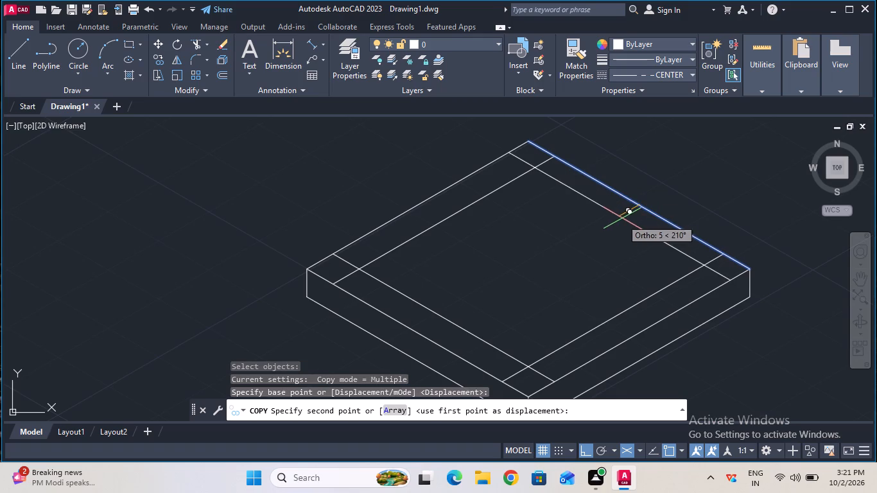
type("6.5")
key("Return")
key("Escape")
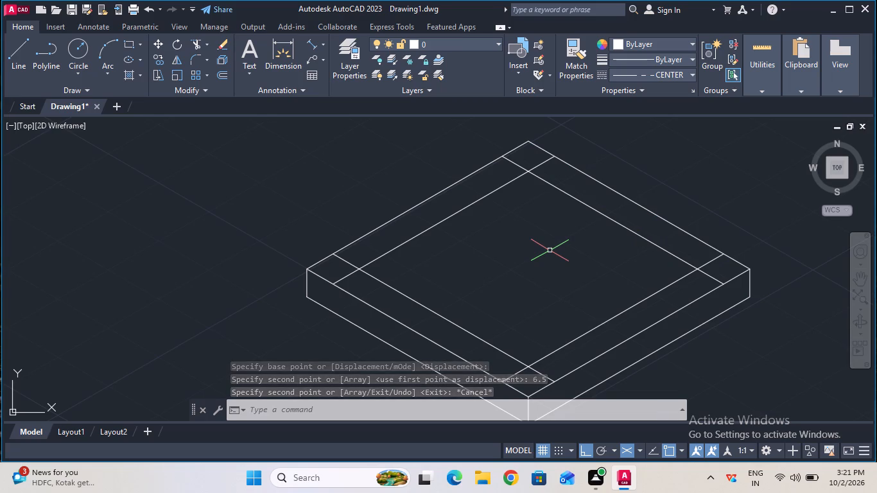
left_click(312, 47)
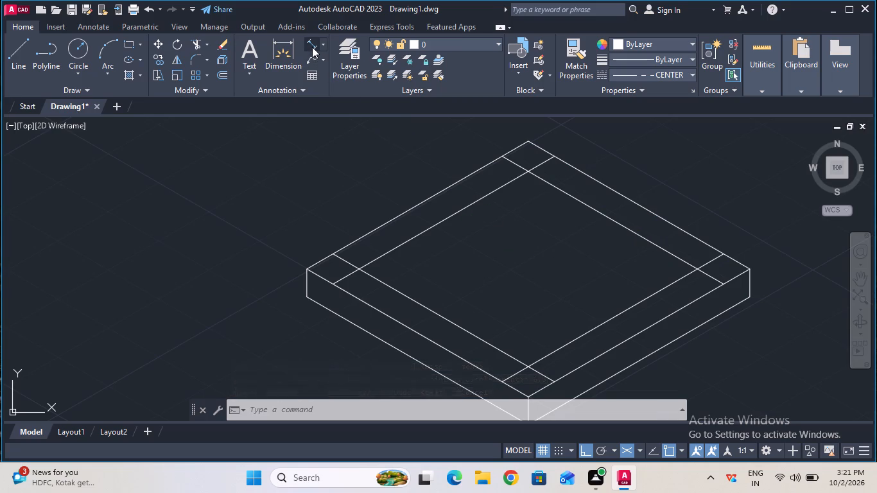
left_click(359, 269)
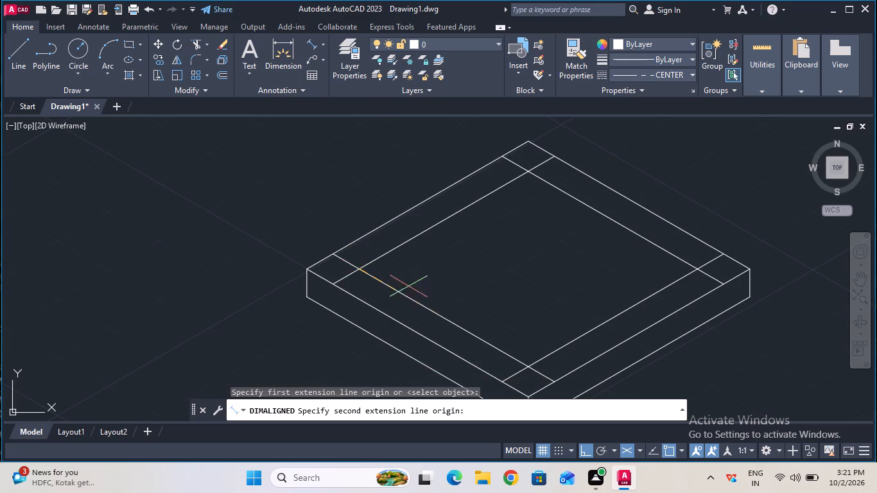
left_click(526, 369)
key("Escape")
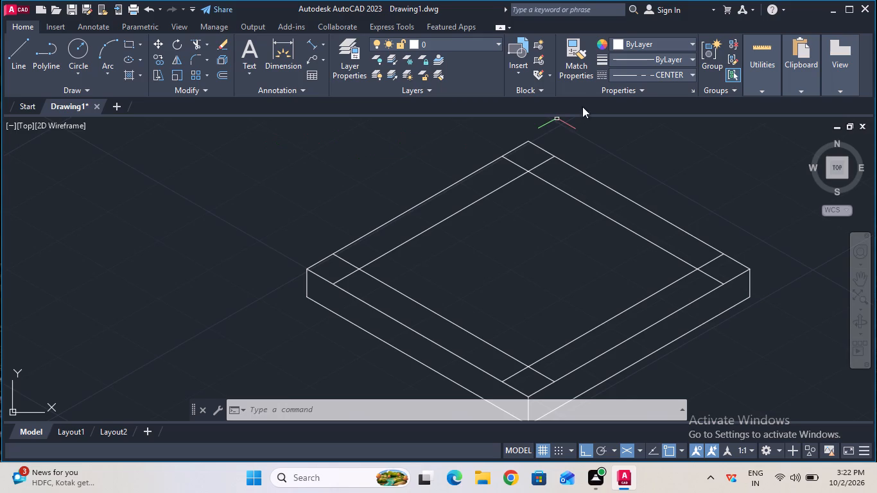
Set the current linetype to ByBlock.
left_click(625, 74)
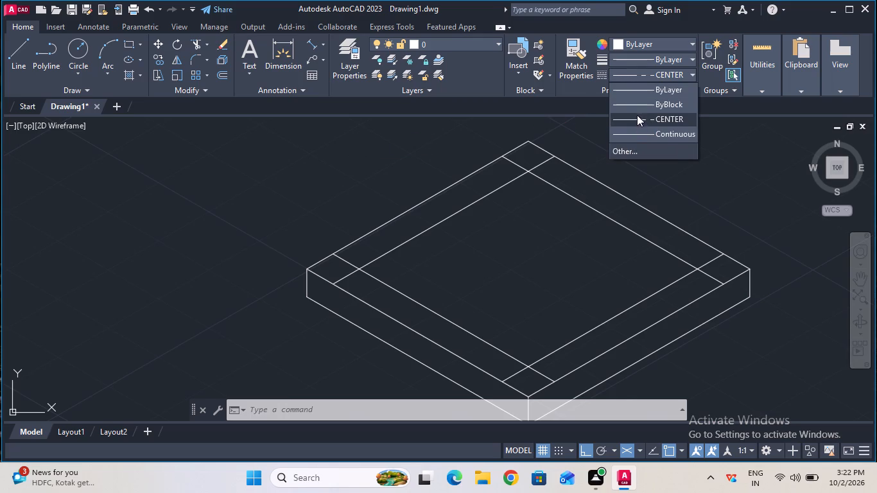
left_click(634, 110)
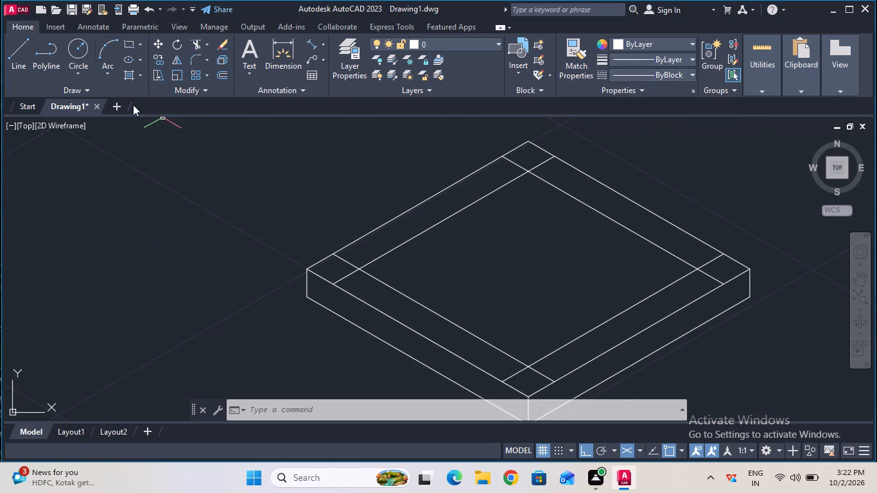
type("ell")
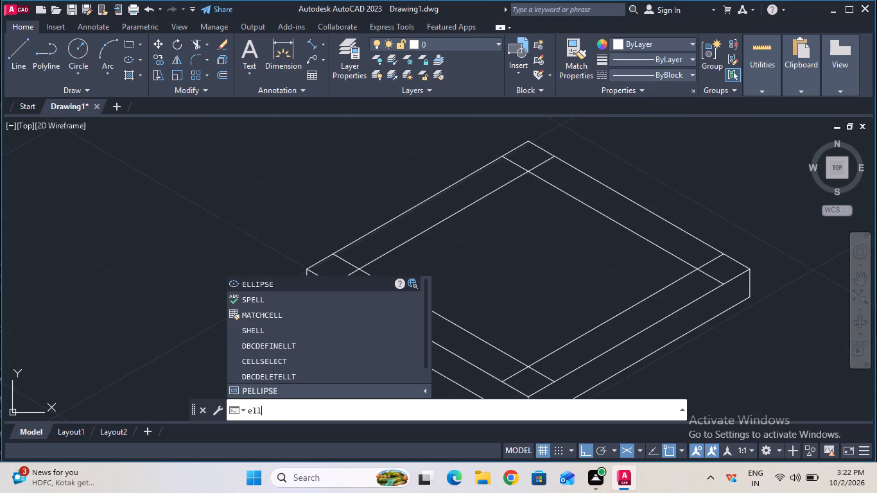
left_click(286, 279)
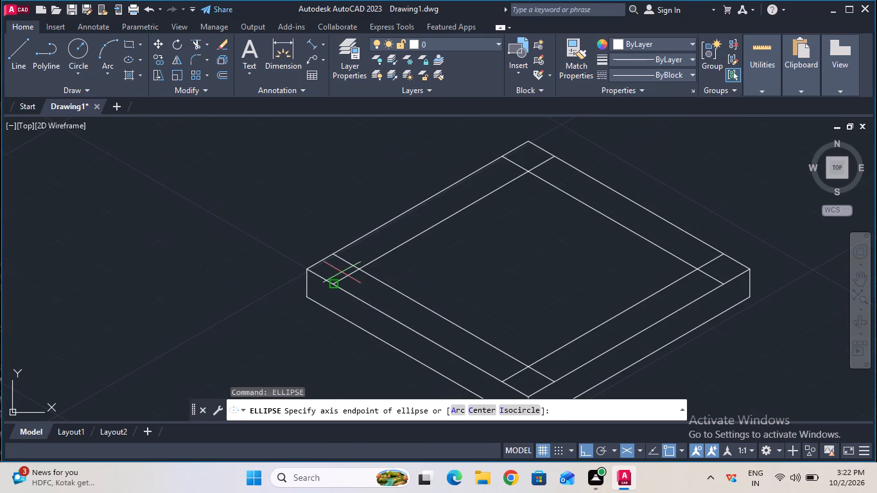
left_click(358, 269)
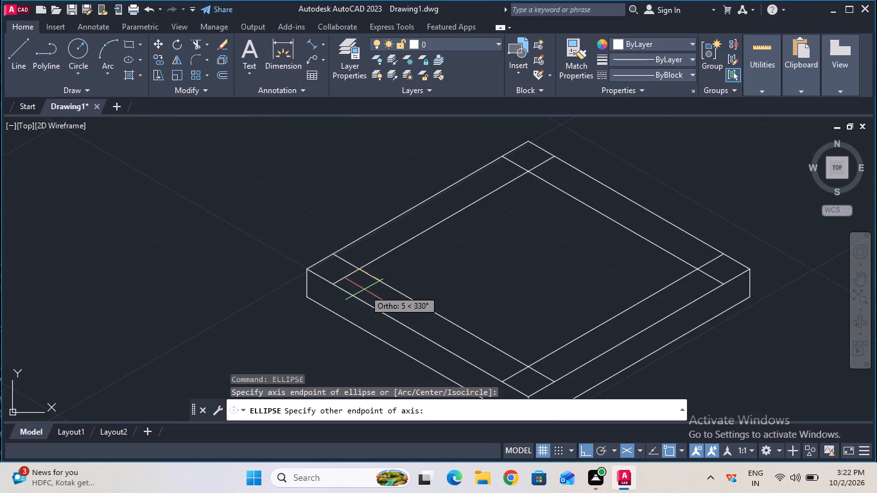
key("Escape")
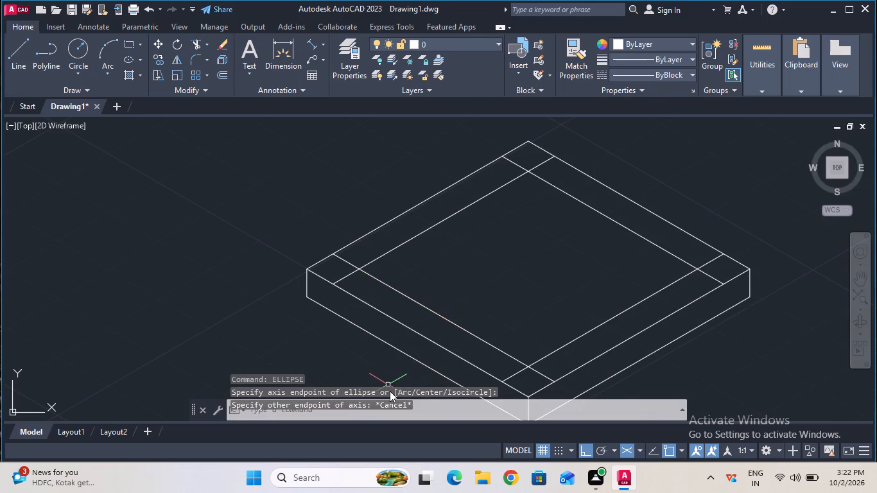
Draw an isocircle of radius 3 mm with the Ellipse command, centred on the left intersection of the inner construction lines.
type("ell")
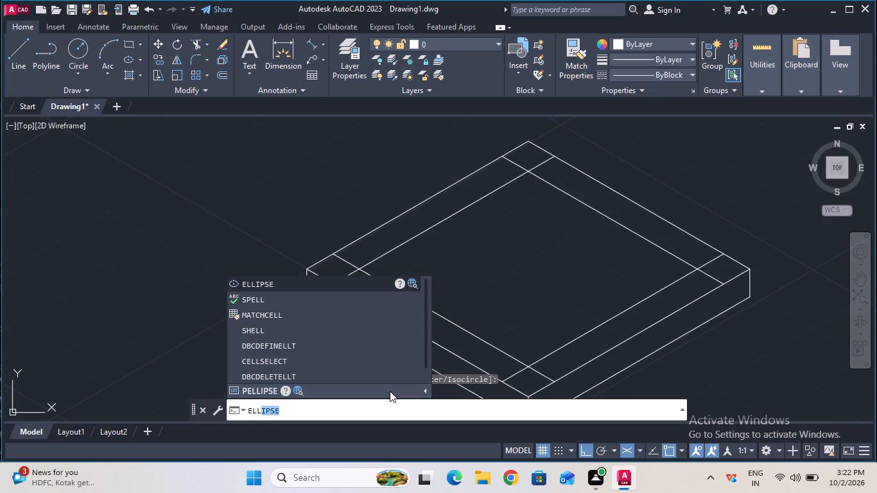
left_click(305, 286)
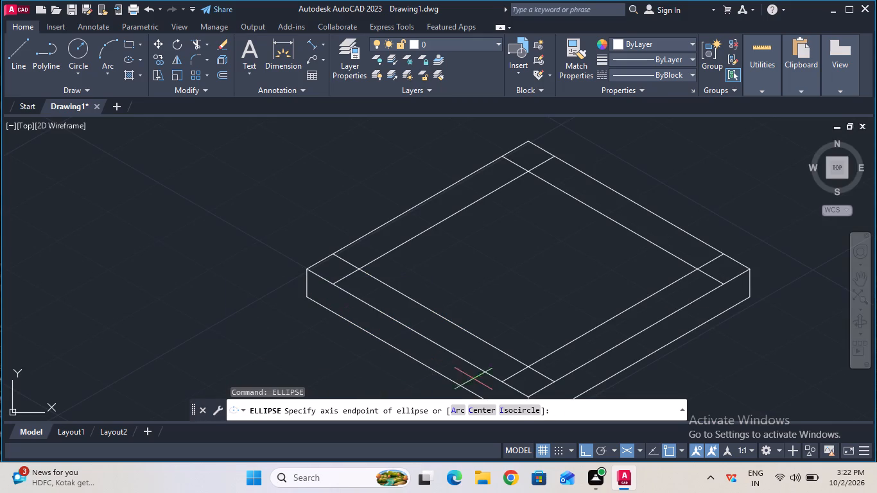
left_click(518, 411)
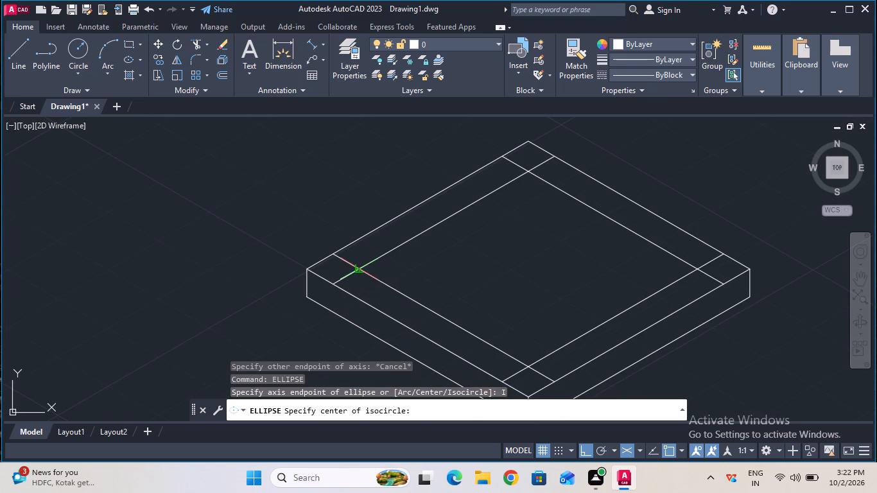
left_click(356, 269)
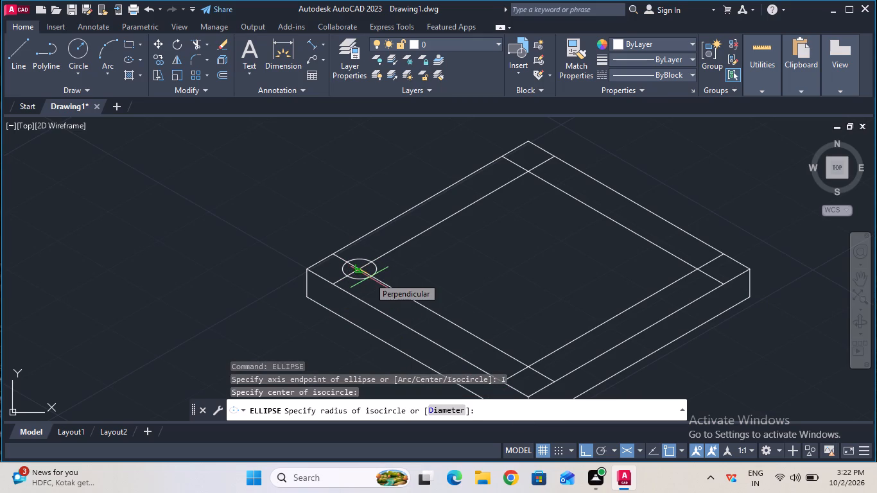
key("3")
key("Return")
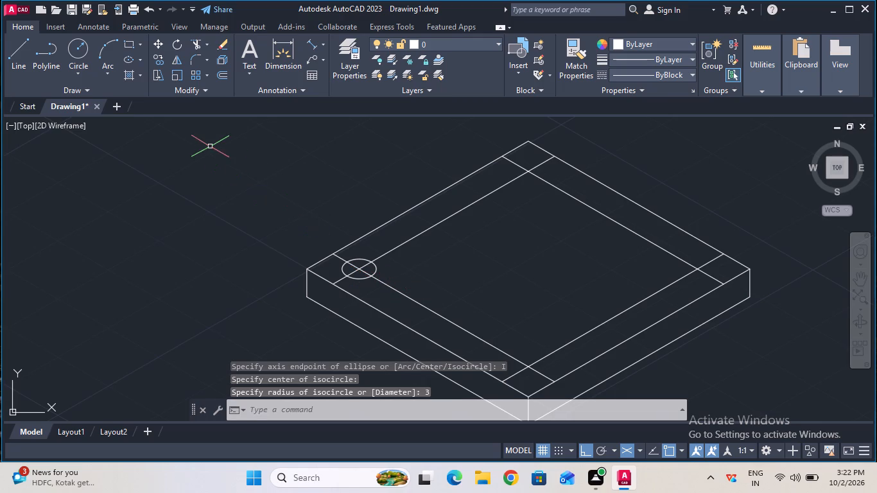
Copy the isocircle from its centre to the back intersection of the inner construction lines.
left_click(155, 63)
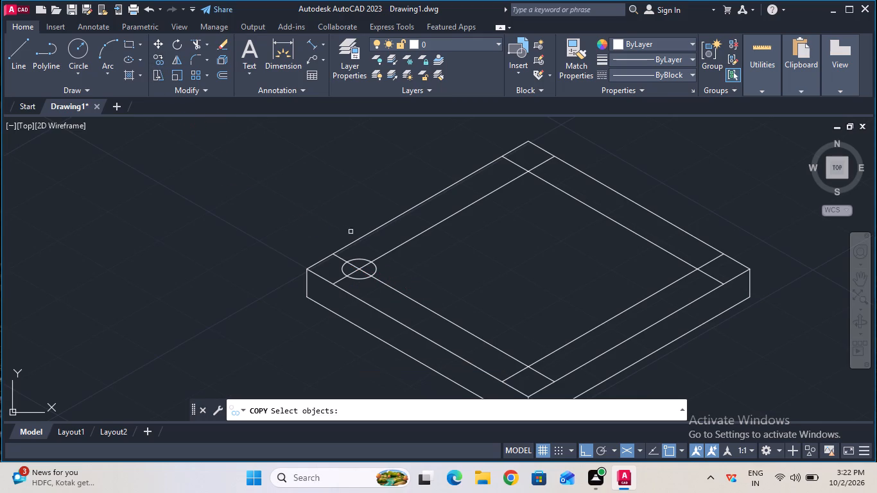
left_click(361, 257)
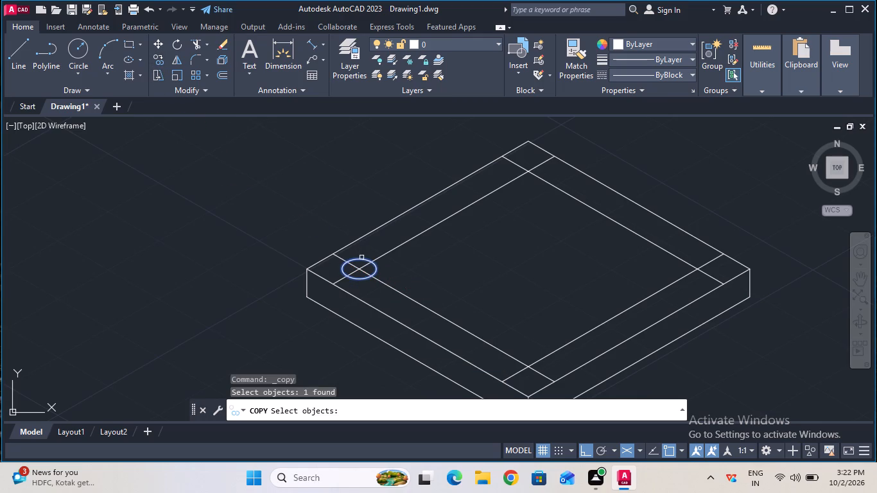
key("Return")
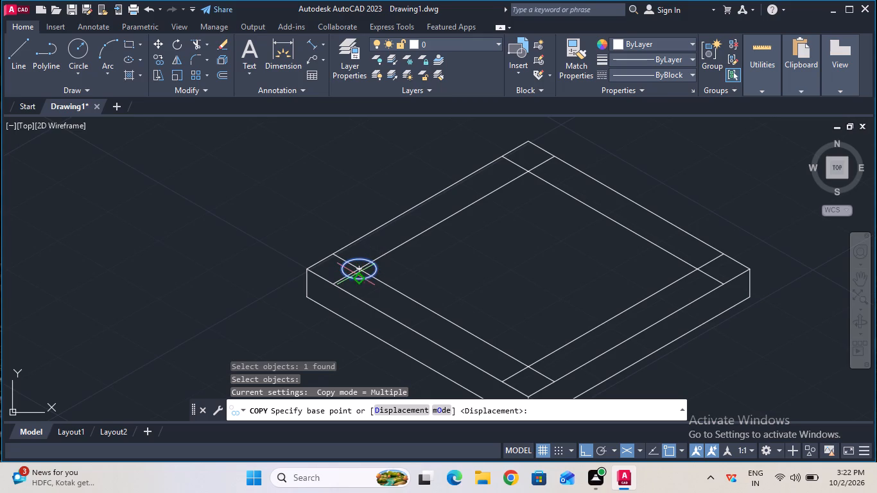
left_click(356, 272)
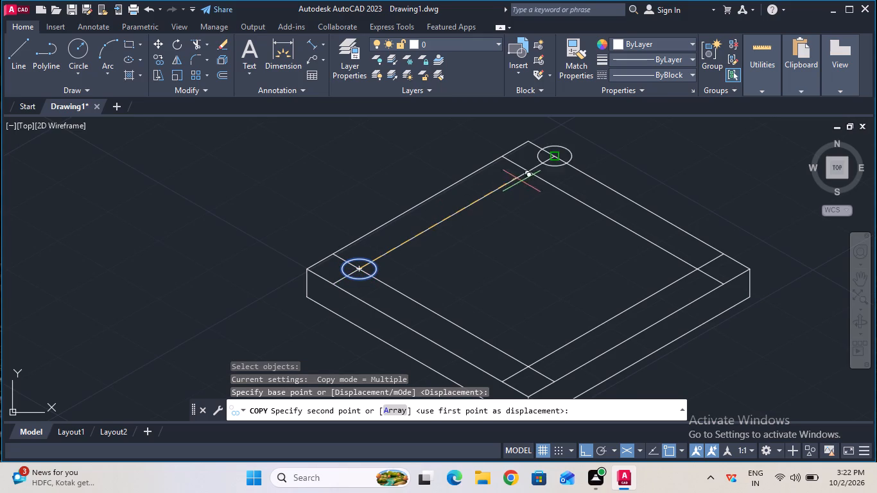
left_click(532, 175)
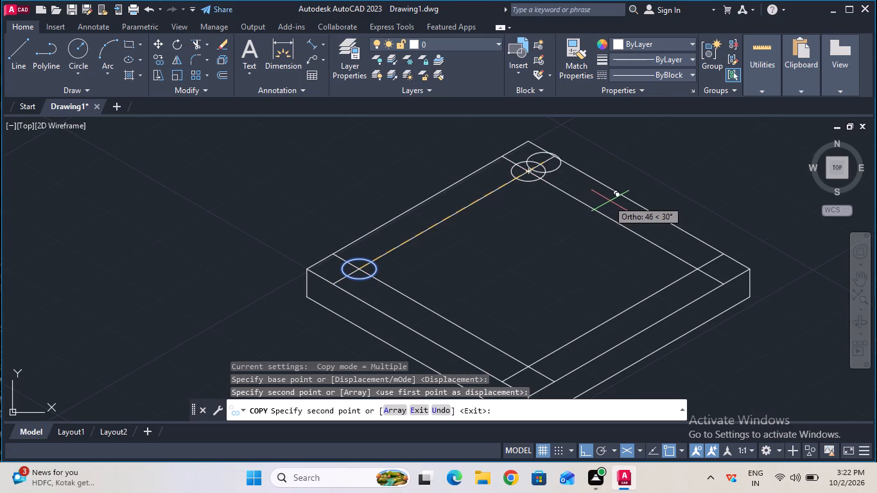
key("Escape")
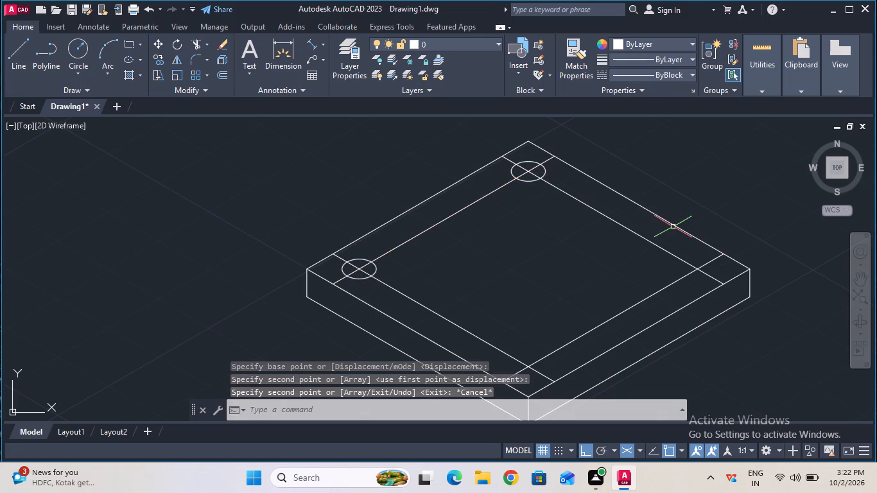
Copy the back corner isocircle from its centre to the right intersection of the inner construction lines.
left_click(159, 55)
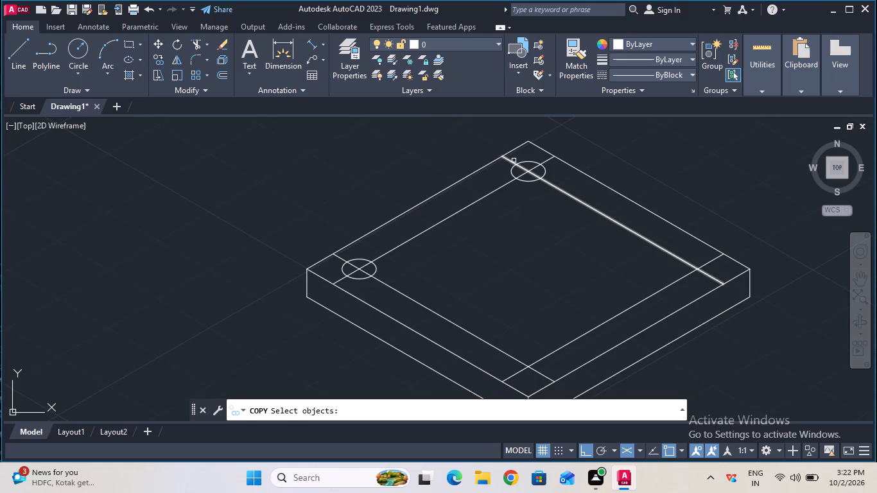
left_click(521, 163)
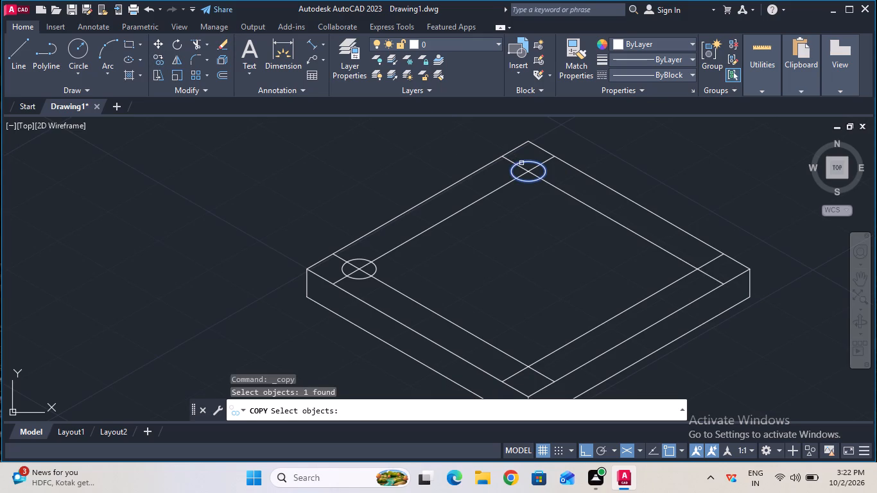
key("Return")
left_click(532, 175)
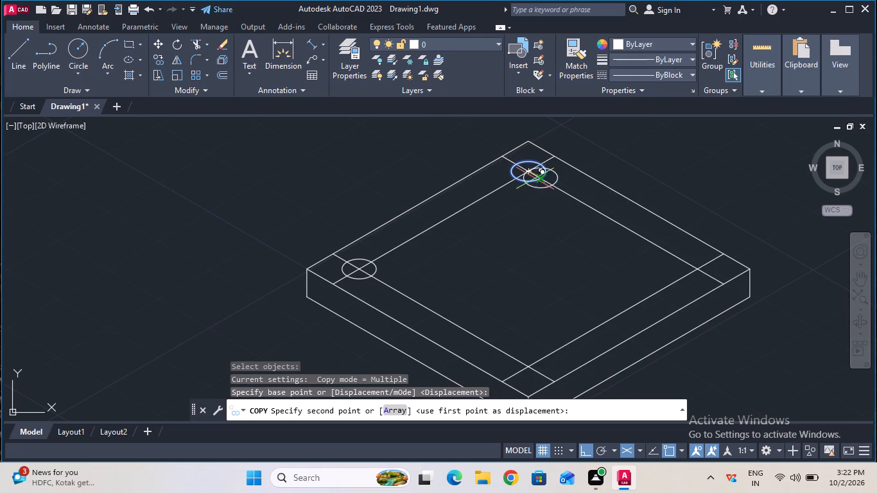
left_click(695, 265)
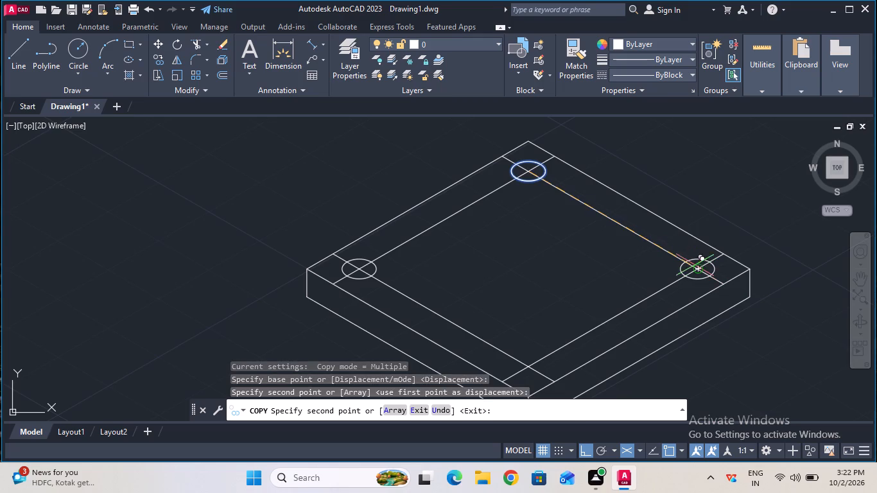
left_click(695, 265)
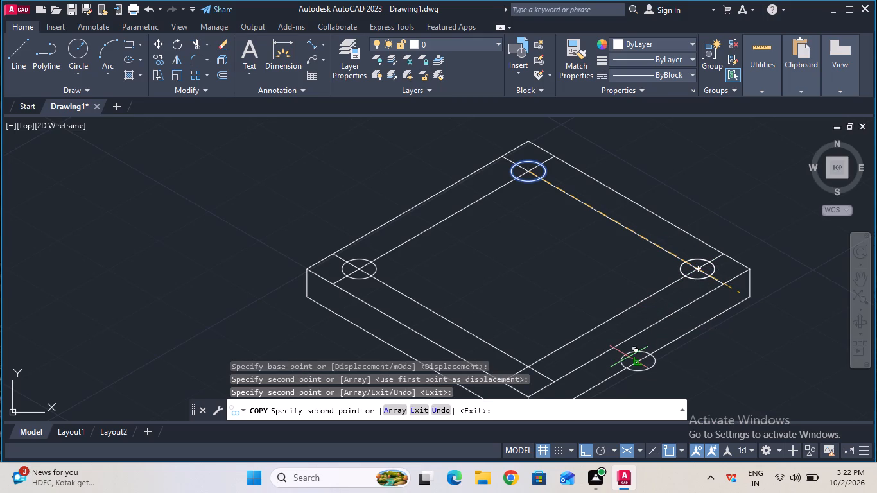
key("F5")
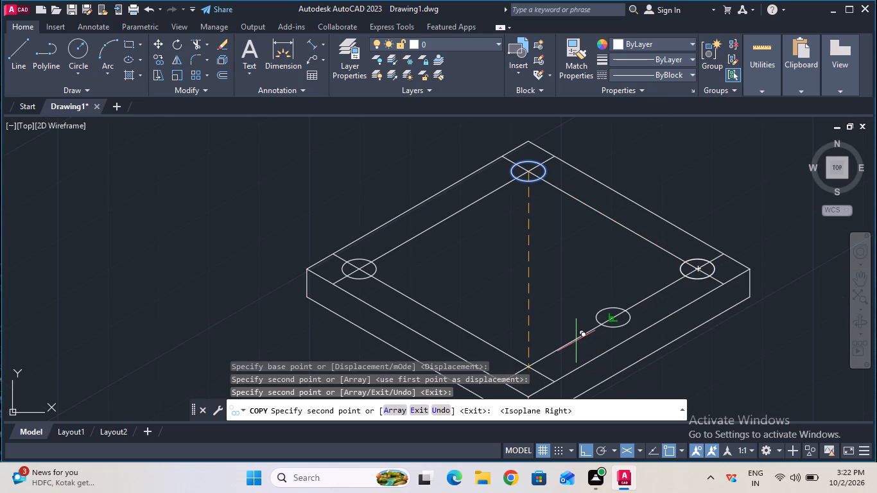
key("F5")
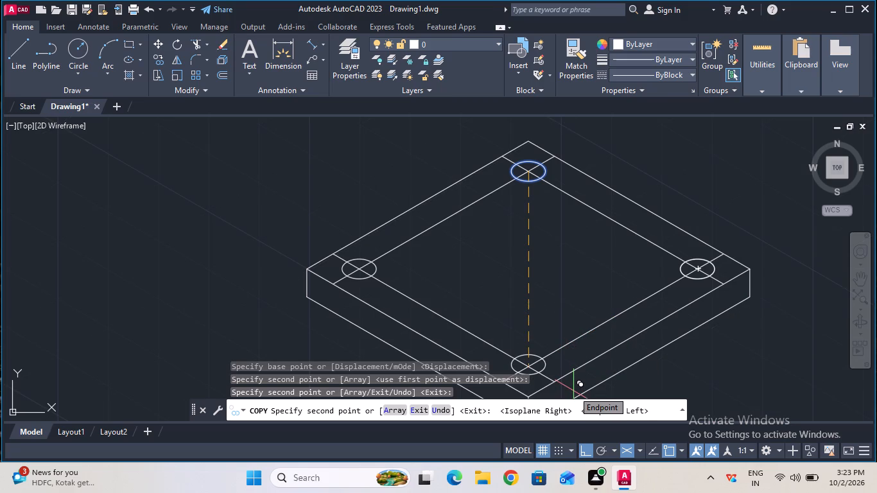
key("Escape")
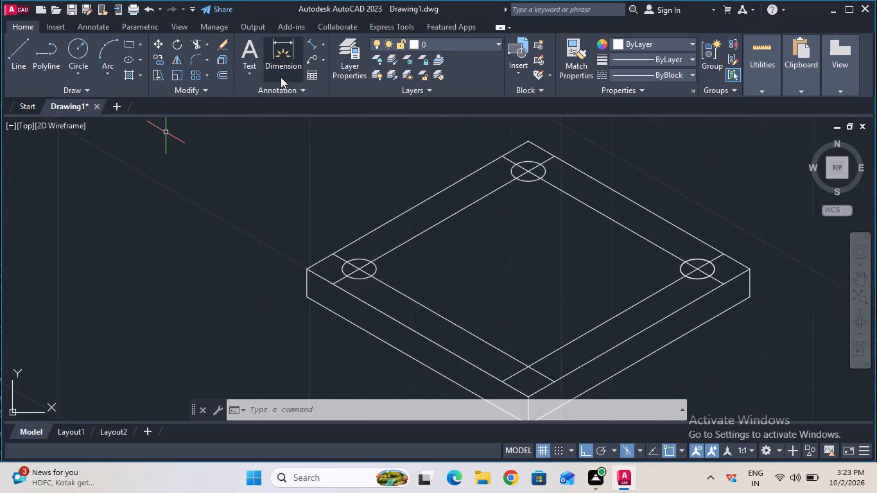
Copy the left corner isocircle from its centre to the front intersection of the inner construction lines.
left_click(159, 59)
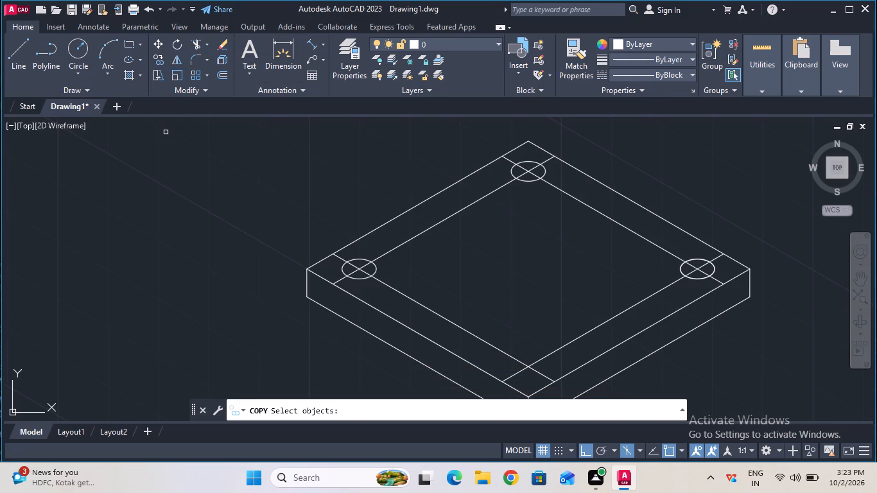
left_click(369, 259)
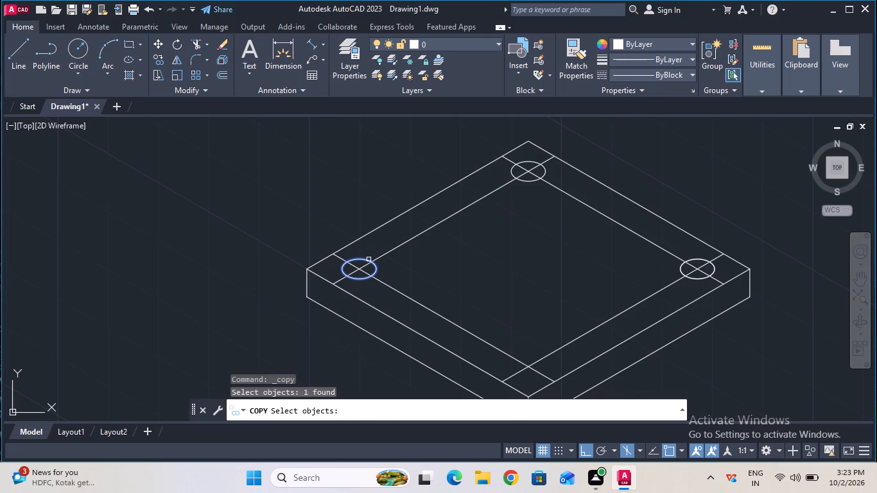
key("Return")
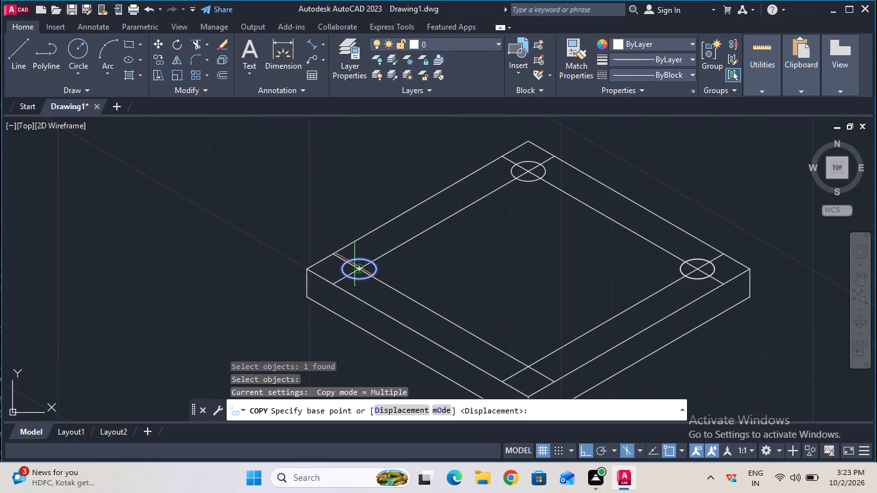
left_click(360, 267)
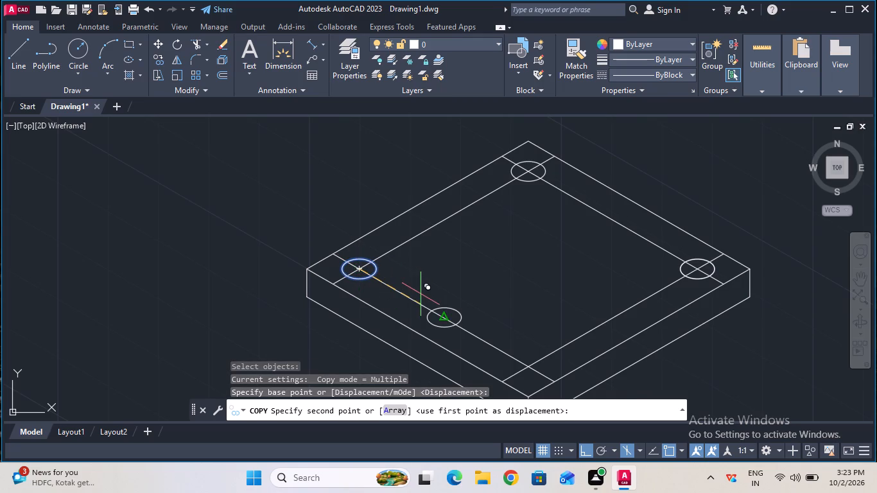
left_click(526, 364)
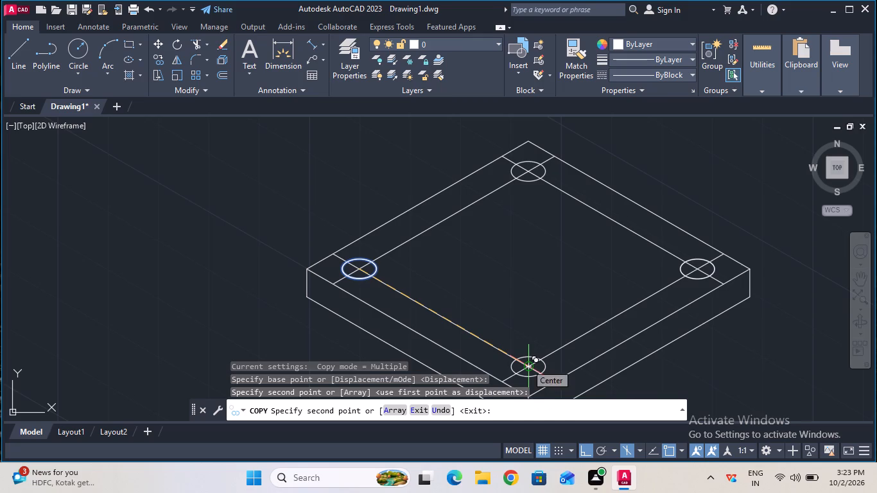
key("Escape")
Trim the four construction line segments between the corner isocircles and the two short stubs reaching the top face's back-left edge.
scroll(516, 284, "down", 1, "ctrl")
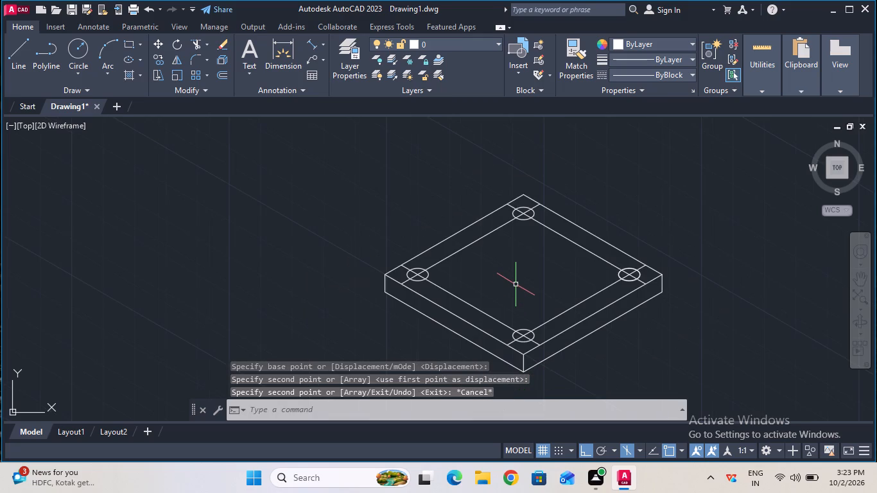
left_click(196, 51)
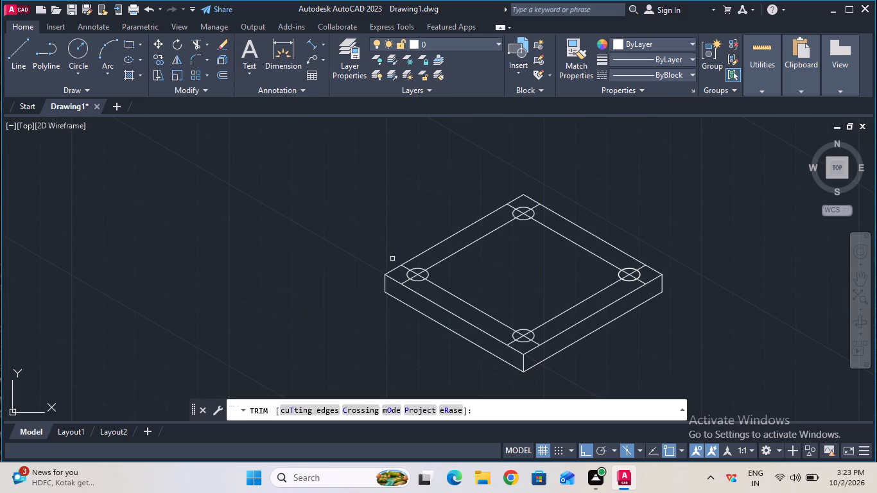
left_click_drag(403, 272, 404, 269)
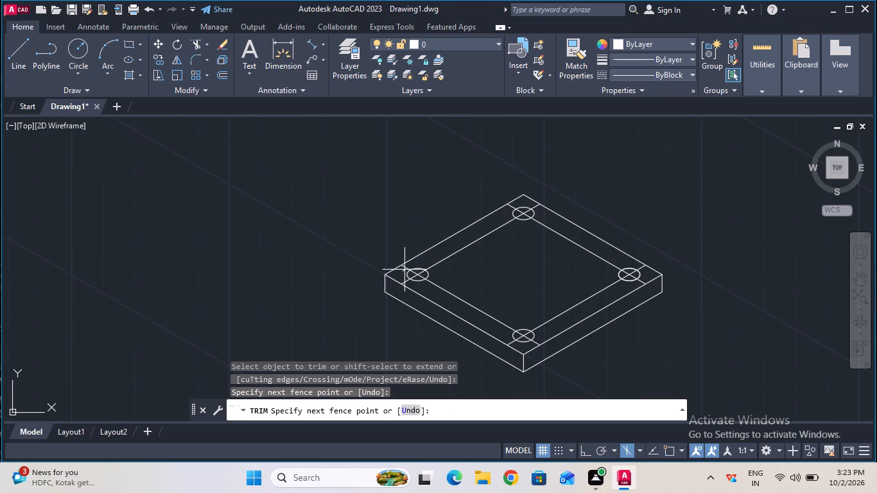
left_click_drag(404, 269, 426, 255)
left_click_drag(426, 255, 465, 252)
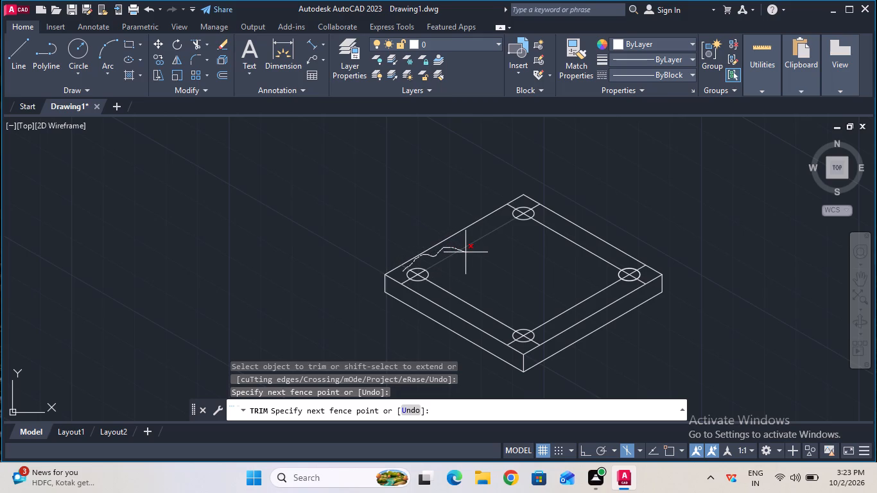
left_click_drag(465, 252, 489, 227)
left_click_drag(489, 227, 505, 211)
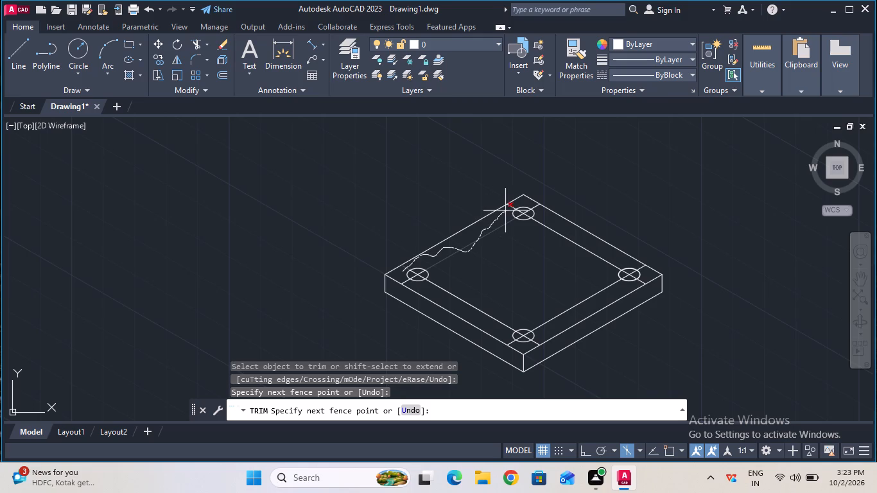
left_click_drag(505, 211, 510, 207)
left_click_drag(510, 207, 512, 205)
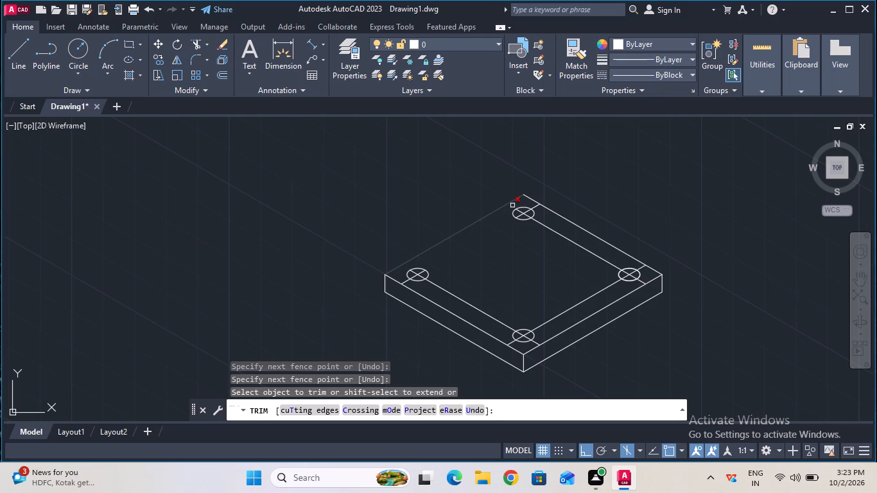
left_click(473, 308)
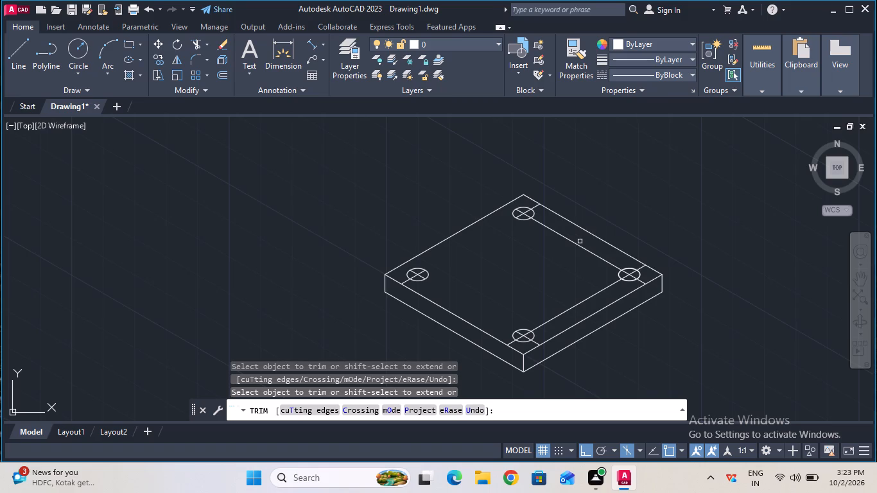
left_click(578, 244)
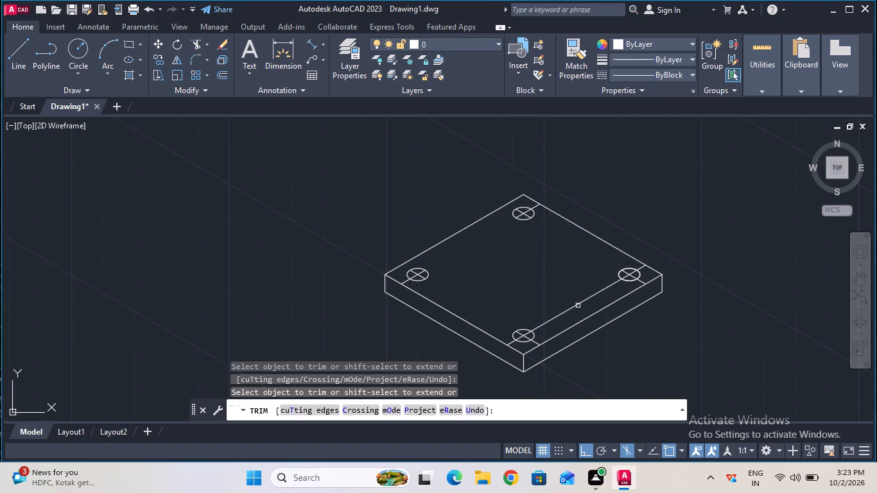
left_click(578, 303)
Trim the remaining construction line stubs between the four isocircles and the top face's edges, keeping the centre crosses inside the circles.
scroll(414, 280, "up", 2, "ctrl")
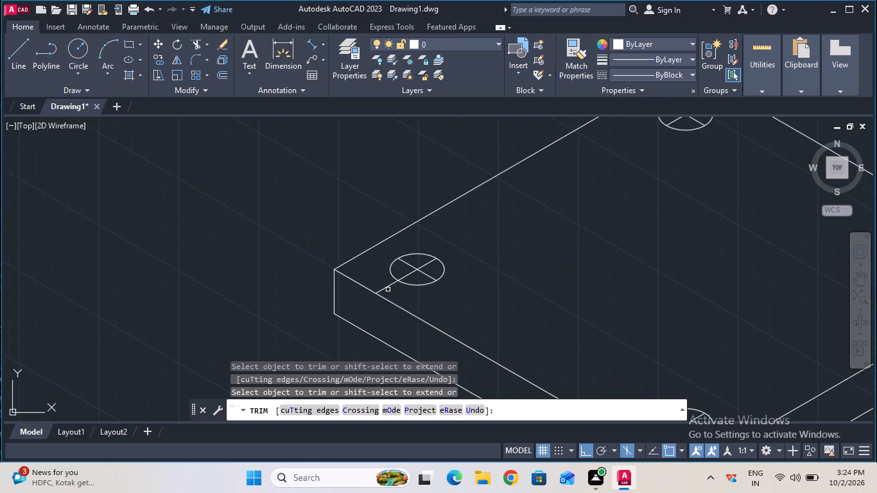
double_click(388, 288)
scroll(423, 302, "down", 1, "ctrl")
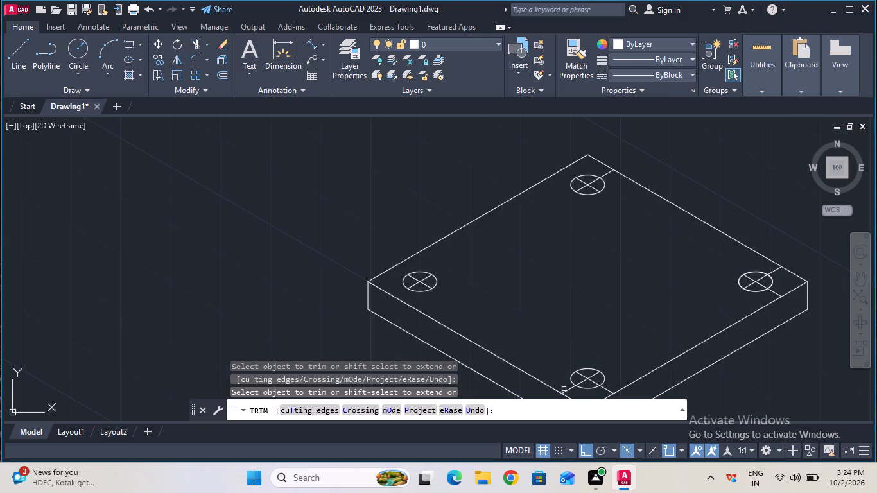
left_click(567, 389)
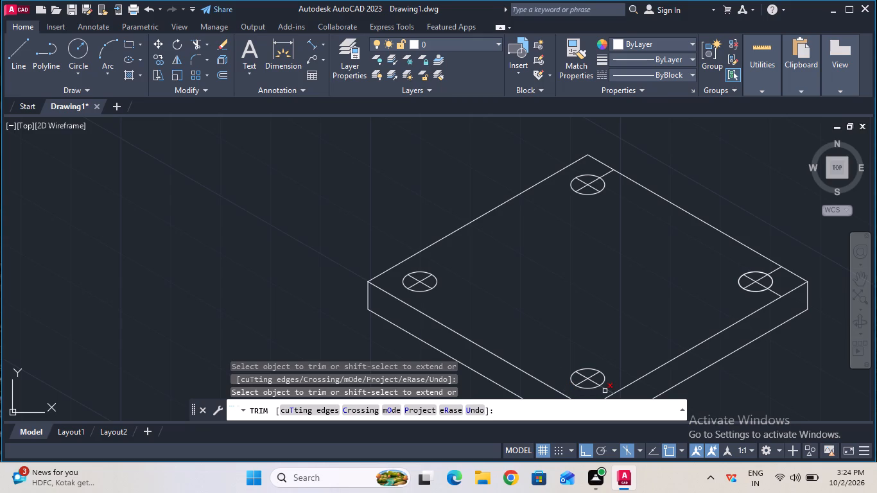
left_click(605, 391)
left_click(605, 176)
left_click(775, 292)
left_click(777, 270)
key("Escape")
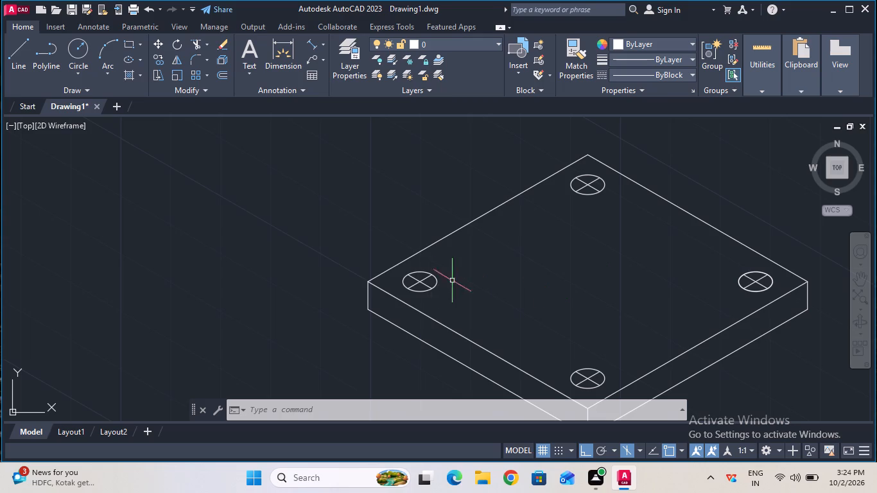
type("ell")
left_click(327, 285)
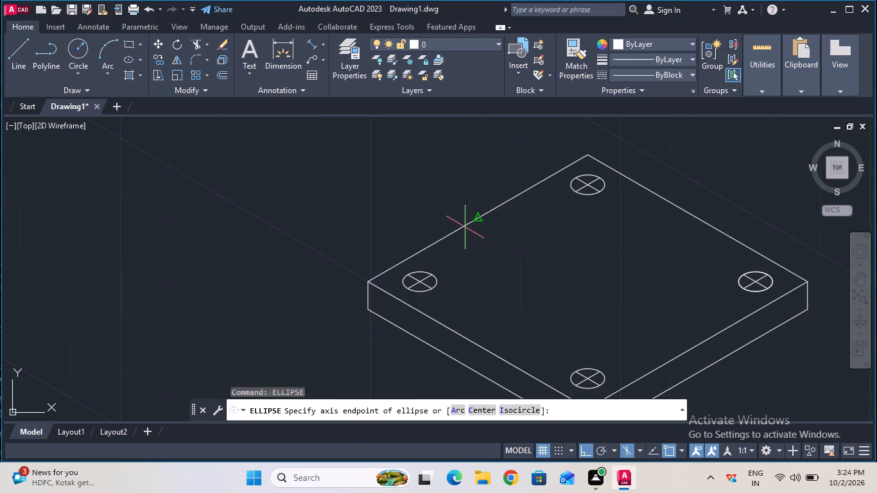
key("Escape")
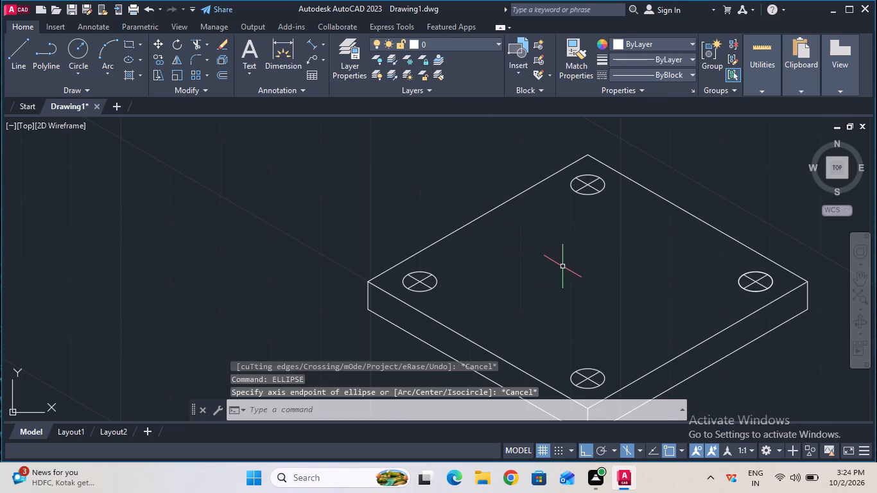
Add a centerline between the top face's back-left and front-right edges.
type("cl")
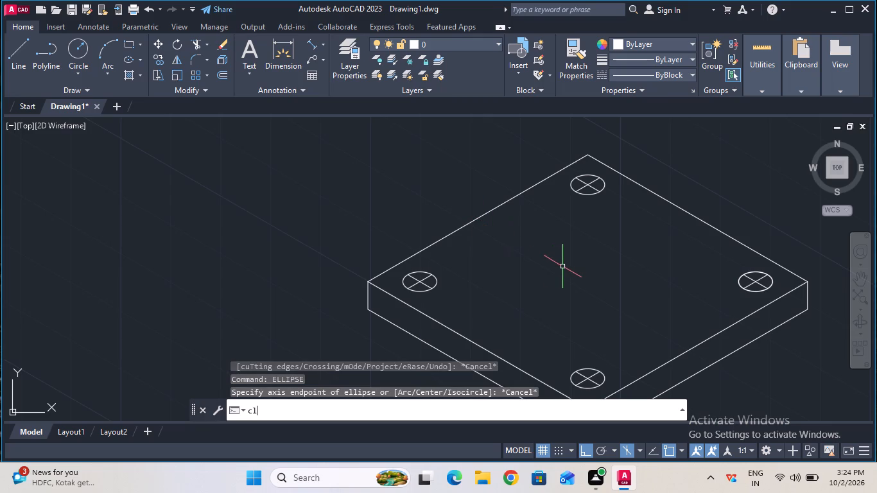
left_click(372, 268)
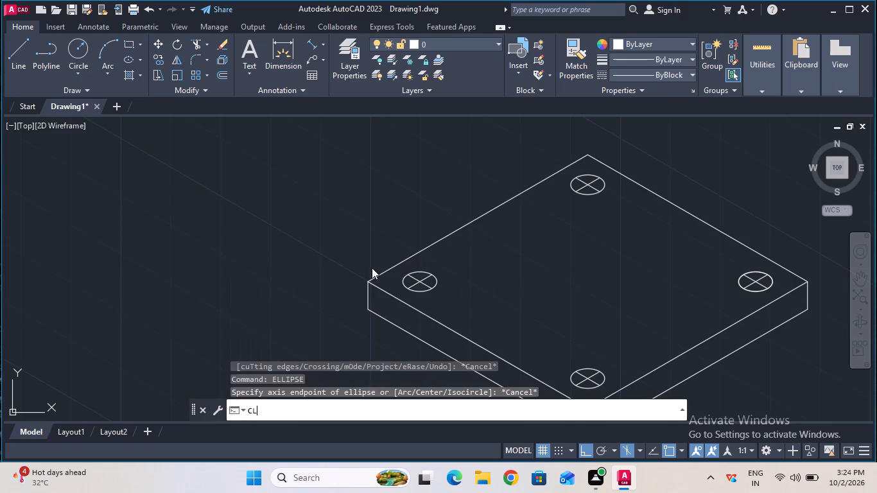
left_click(466, 226)
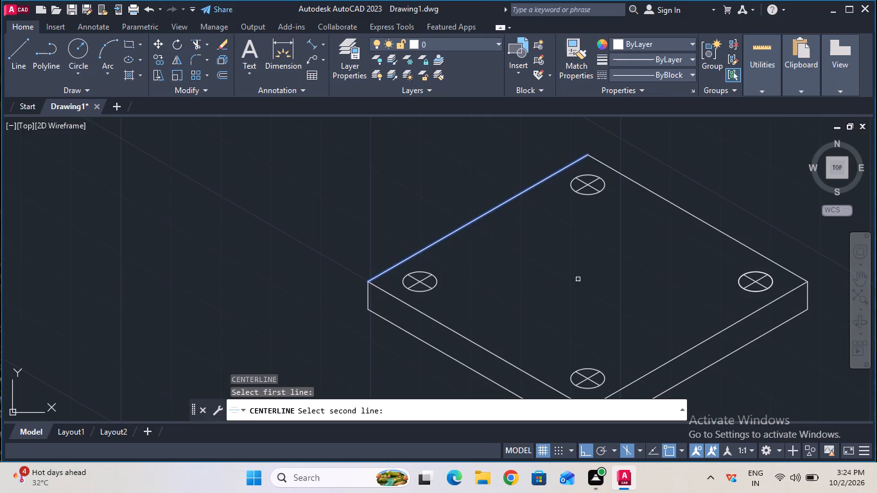
left_click(686, 354)
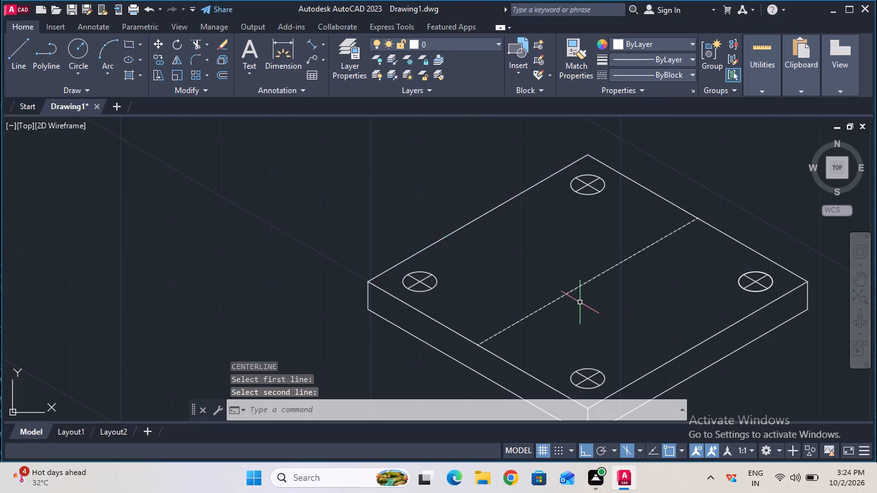
key("Escape")
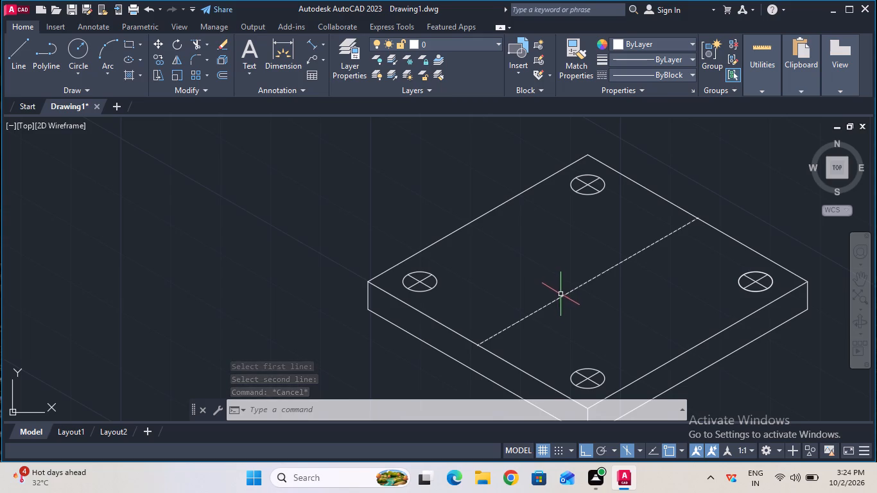
Explode the centerline across the top face.
left_click(562, 298)
type("ex")
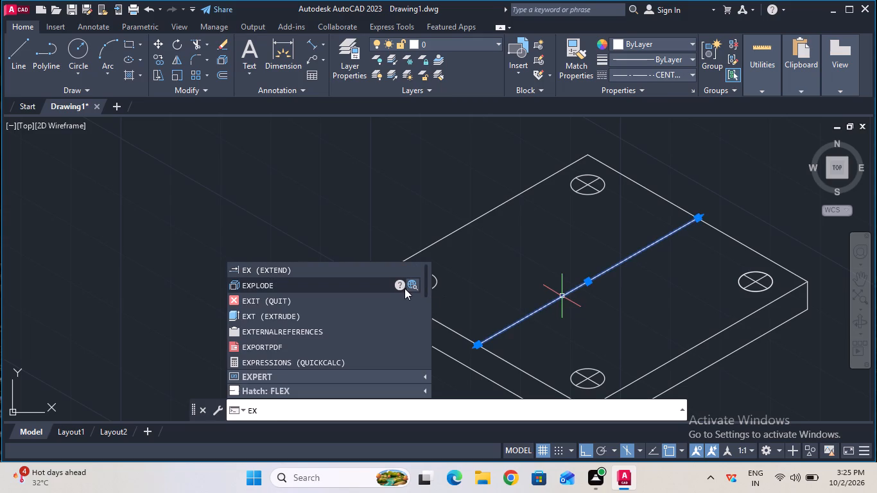
left_click(373, 287)
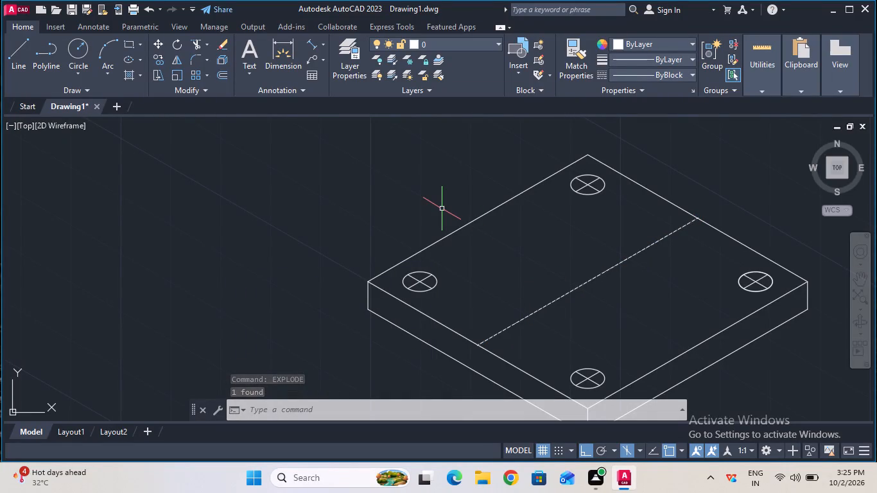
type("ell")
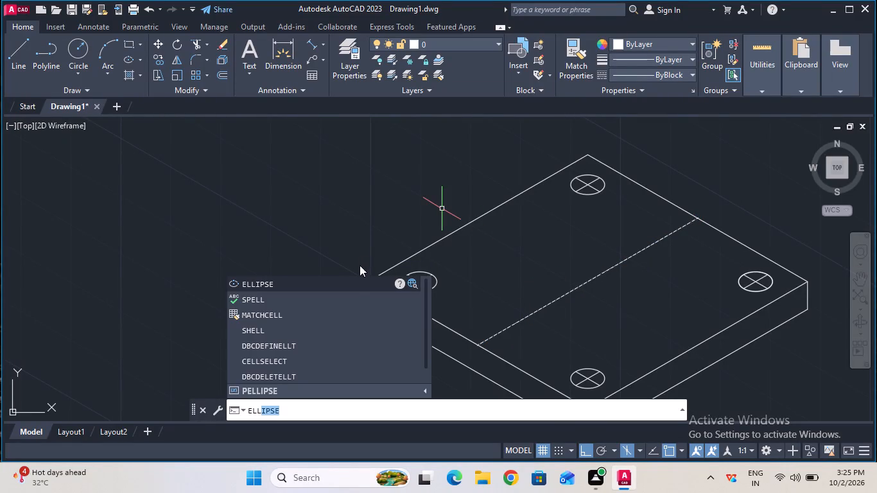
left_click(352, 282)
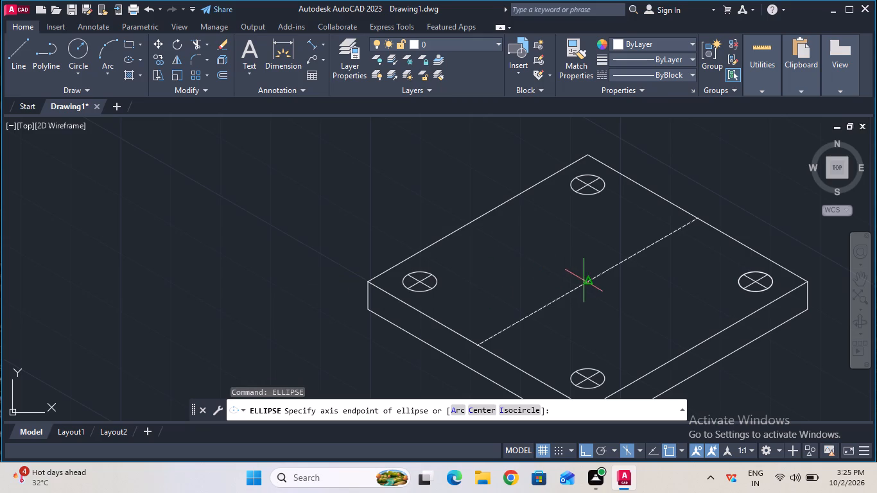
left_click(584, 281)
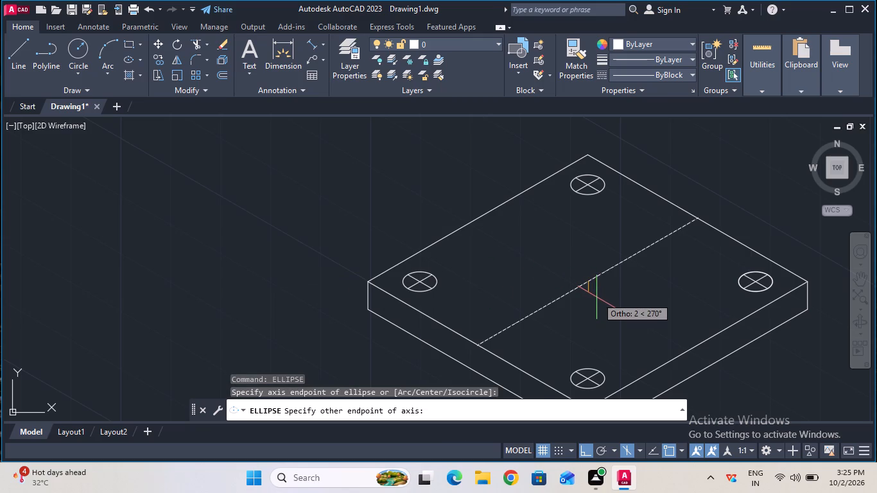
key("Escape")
Draw an isocircle of radius 16 mm in the top isoplane, centred on the centerline's midpoint.
type("ell")
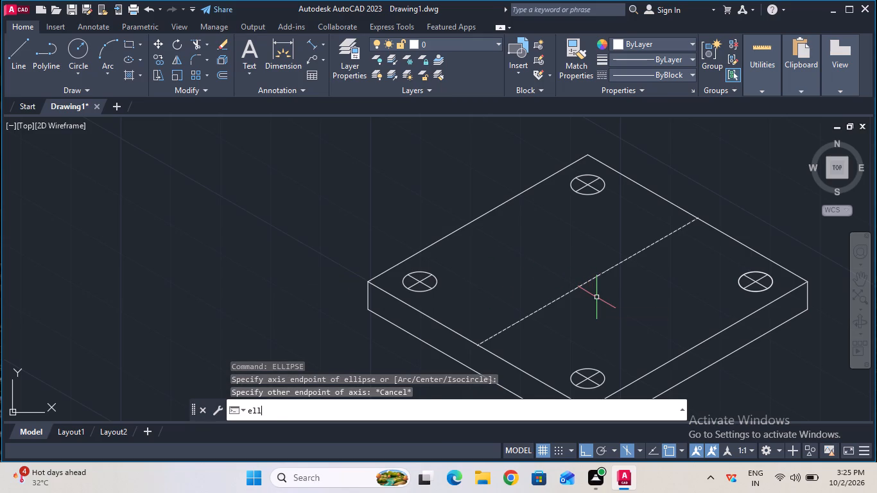
left_click(363, 278)
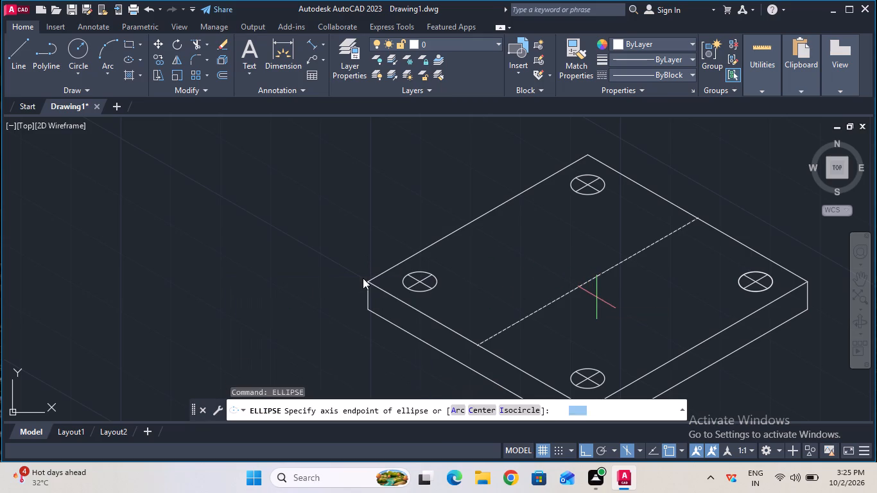
left_click(517, 413)
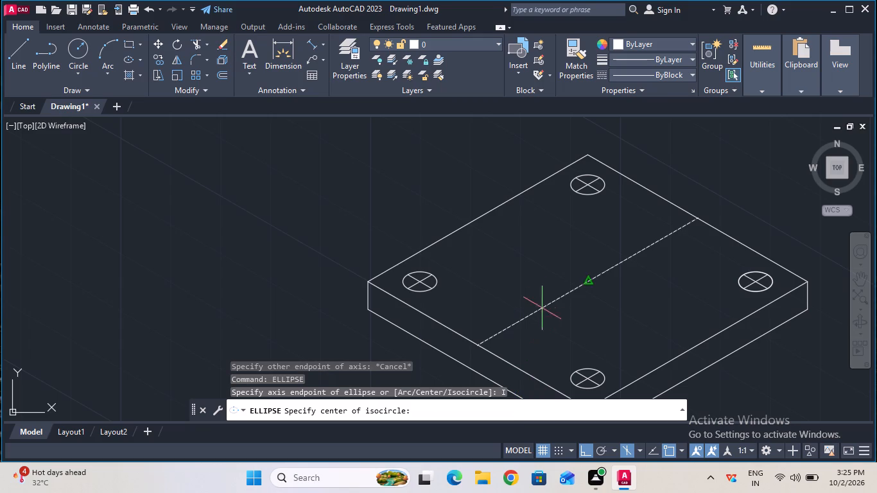
left_click(588, 283)
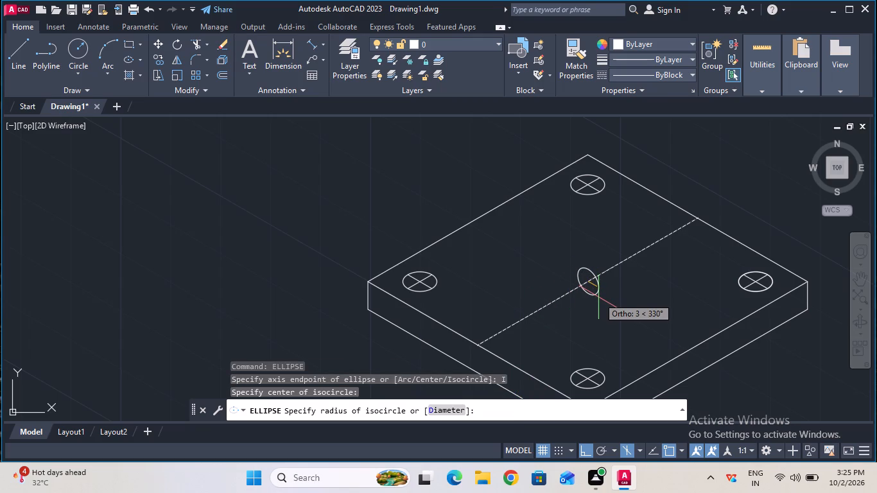
key("F5")
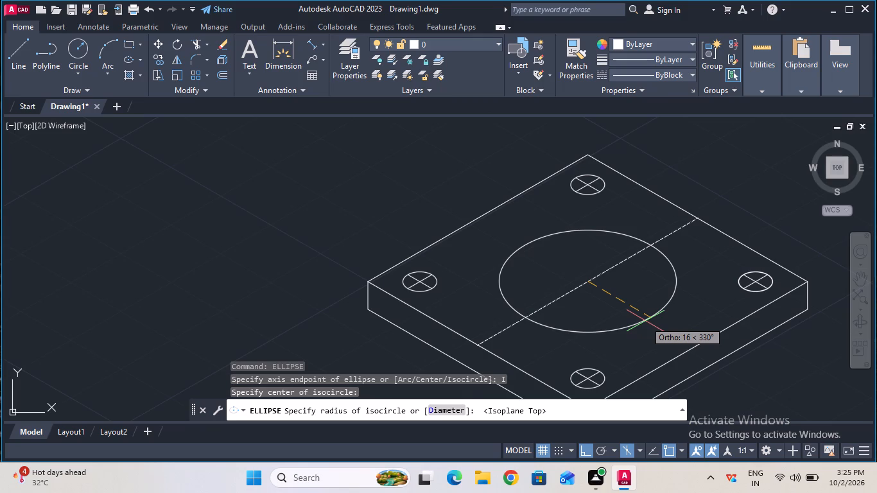
key("Return")
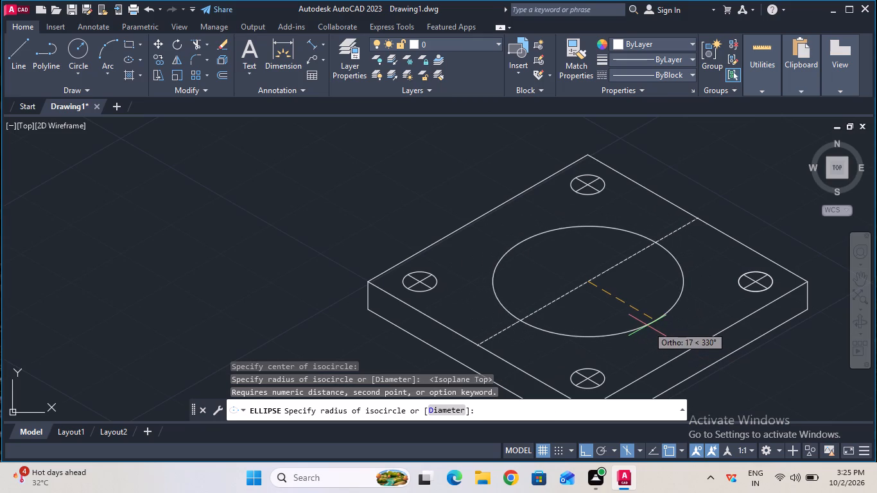
type("16")
key("Return")
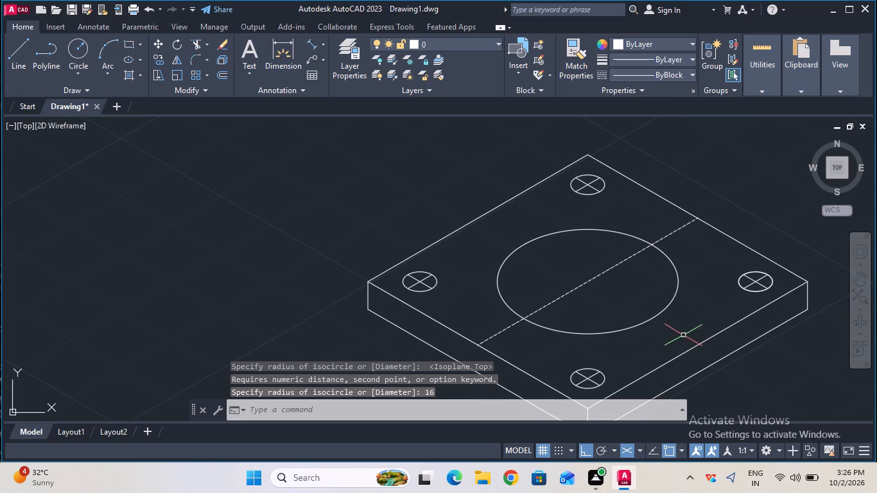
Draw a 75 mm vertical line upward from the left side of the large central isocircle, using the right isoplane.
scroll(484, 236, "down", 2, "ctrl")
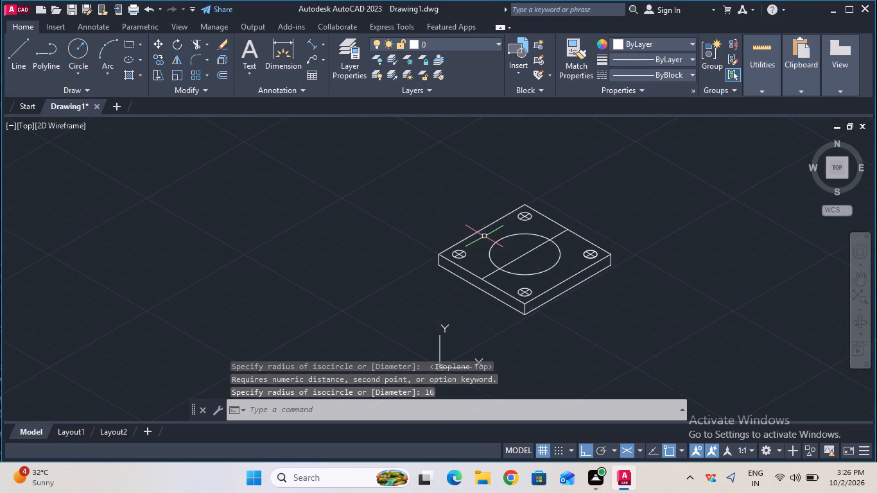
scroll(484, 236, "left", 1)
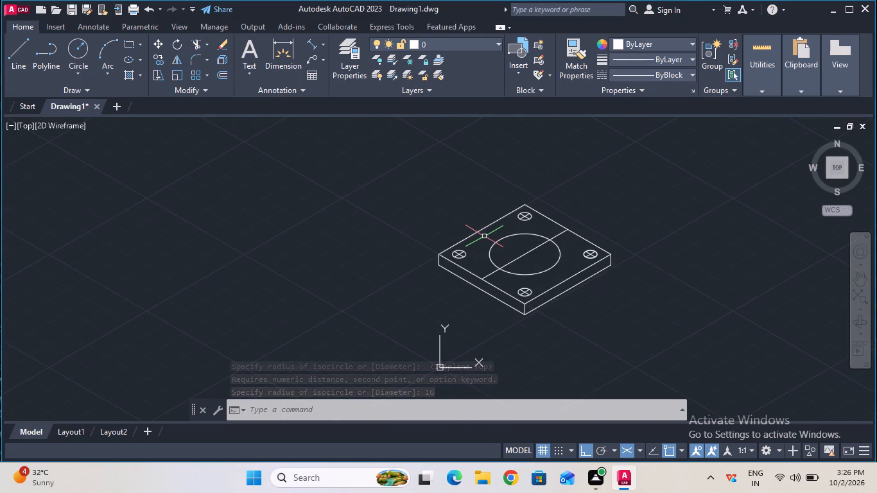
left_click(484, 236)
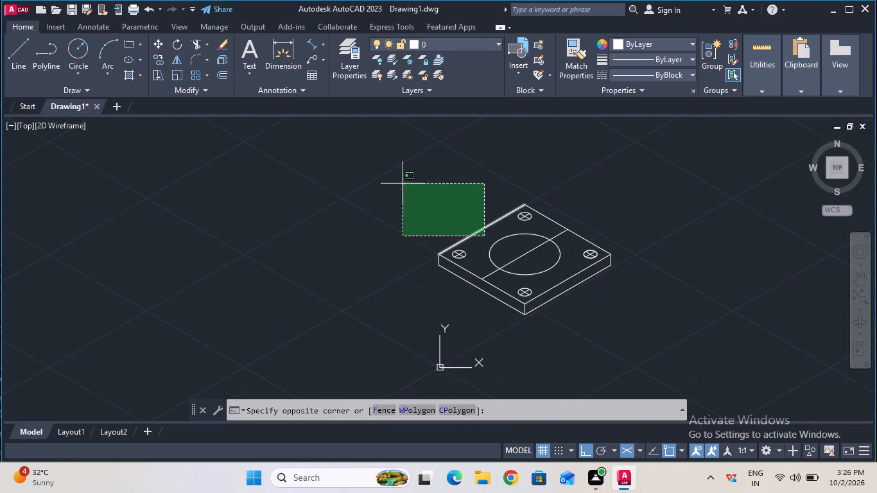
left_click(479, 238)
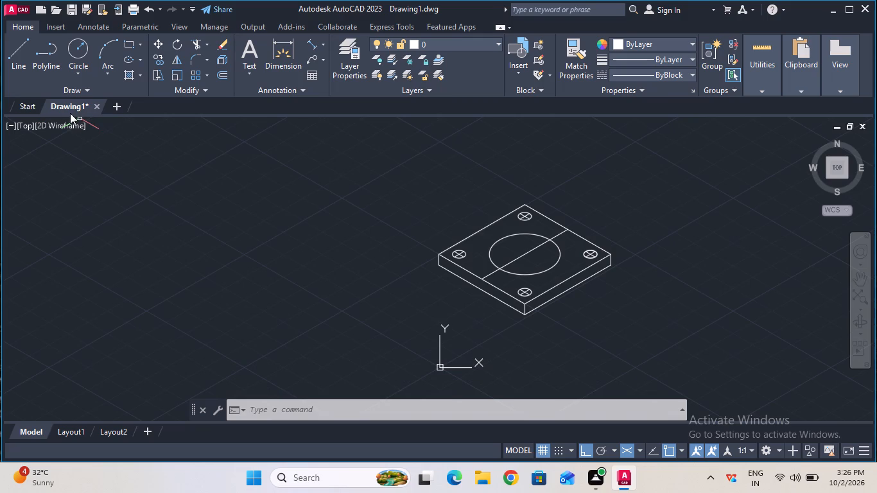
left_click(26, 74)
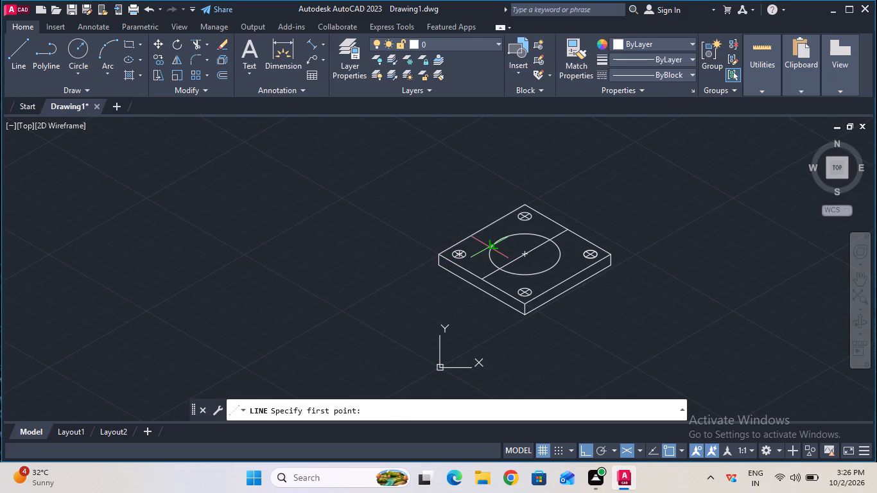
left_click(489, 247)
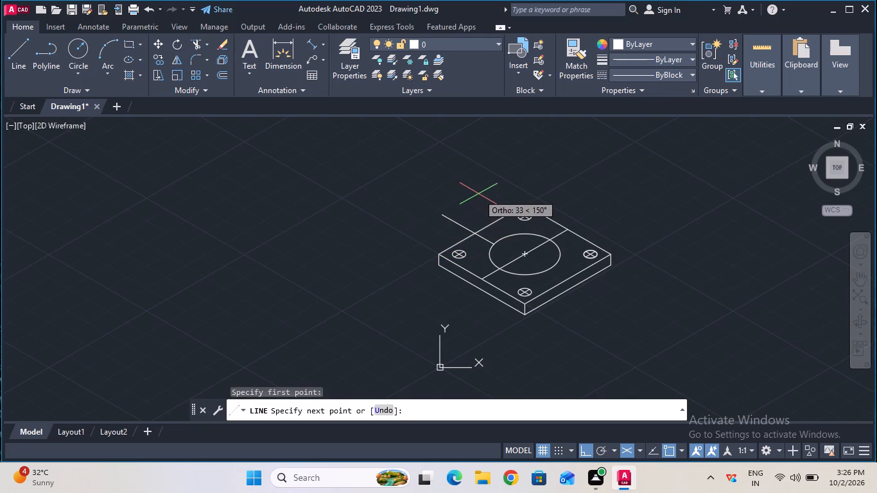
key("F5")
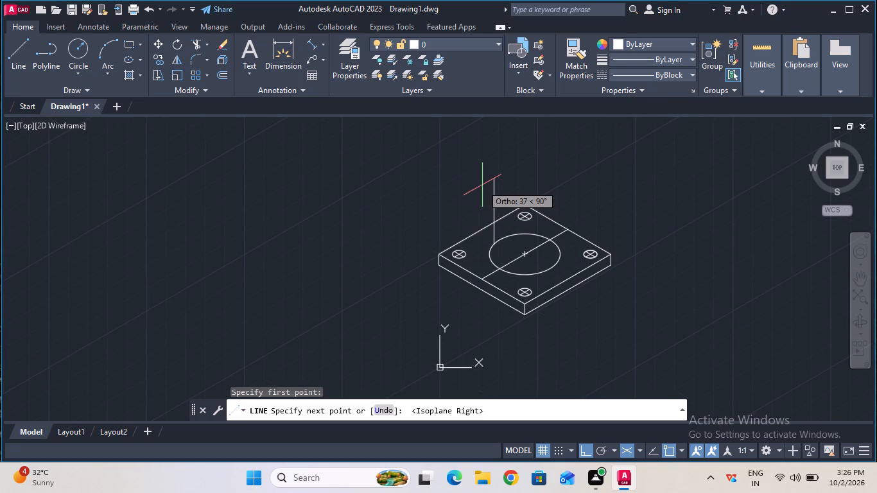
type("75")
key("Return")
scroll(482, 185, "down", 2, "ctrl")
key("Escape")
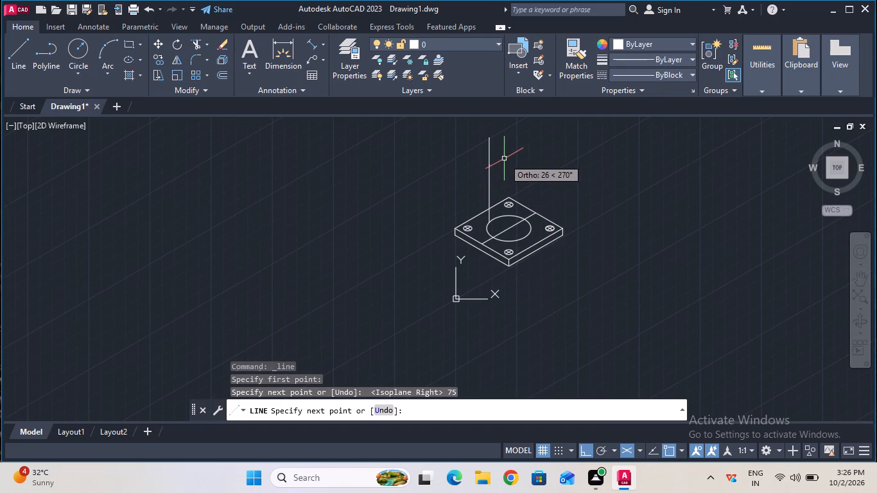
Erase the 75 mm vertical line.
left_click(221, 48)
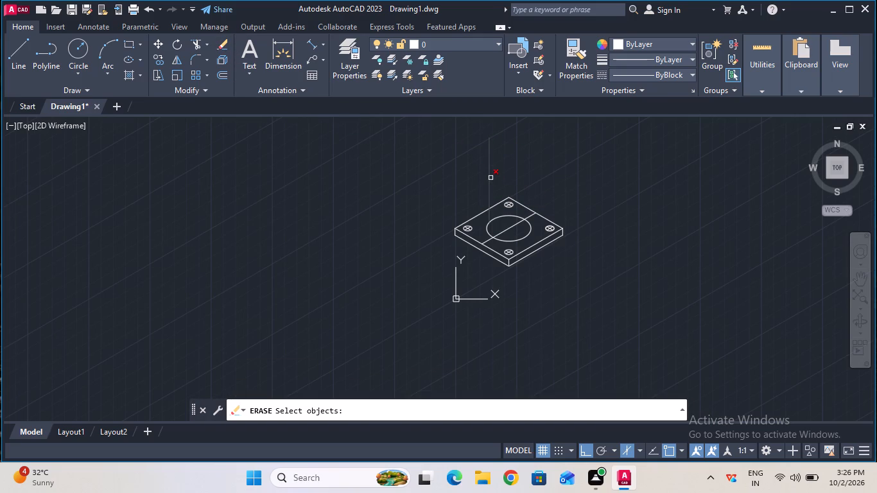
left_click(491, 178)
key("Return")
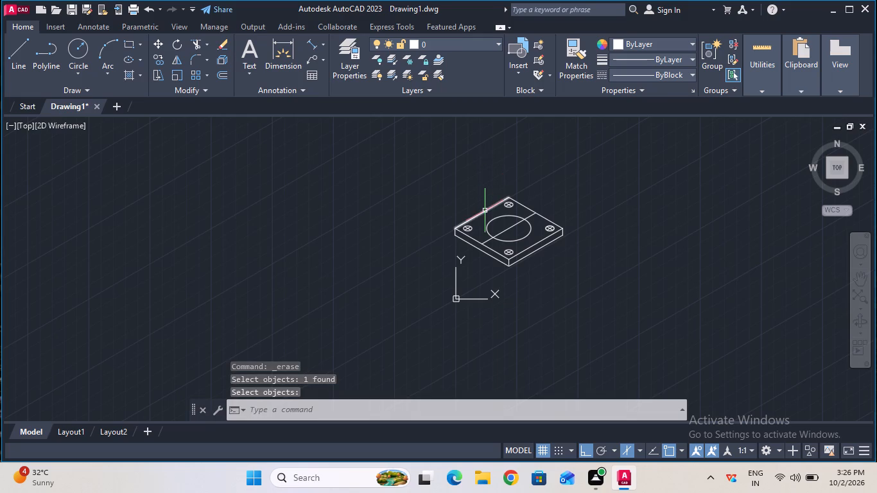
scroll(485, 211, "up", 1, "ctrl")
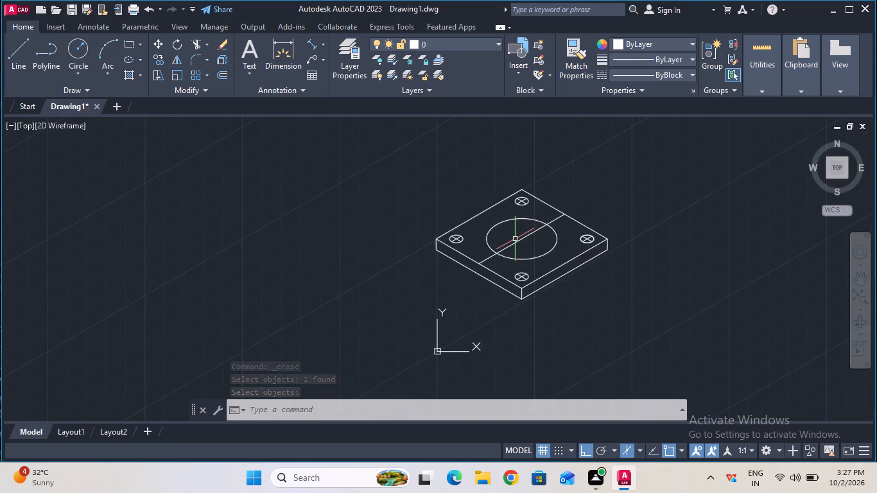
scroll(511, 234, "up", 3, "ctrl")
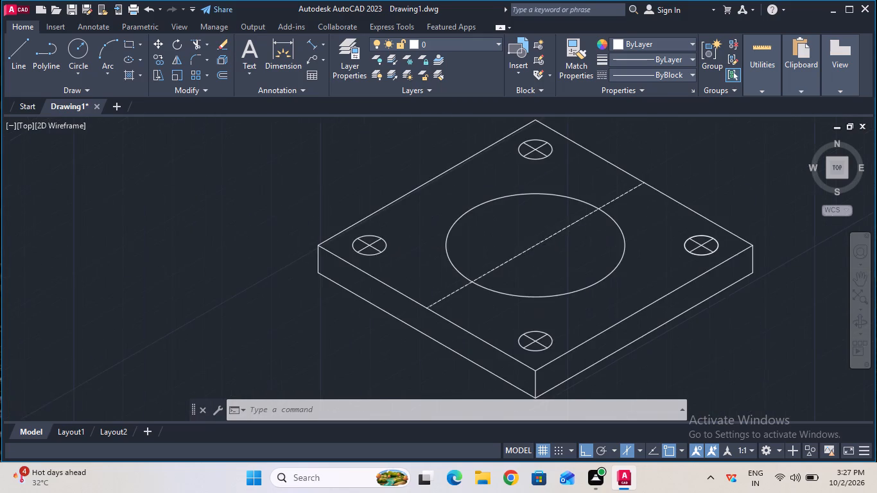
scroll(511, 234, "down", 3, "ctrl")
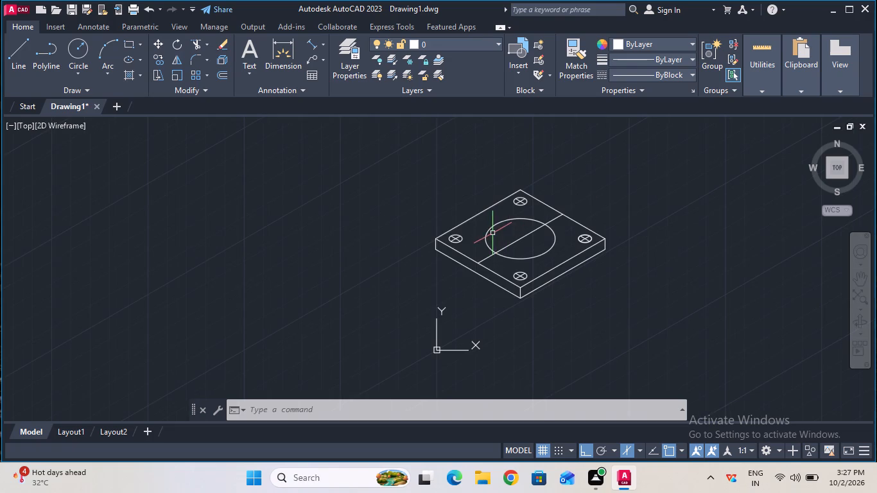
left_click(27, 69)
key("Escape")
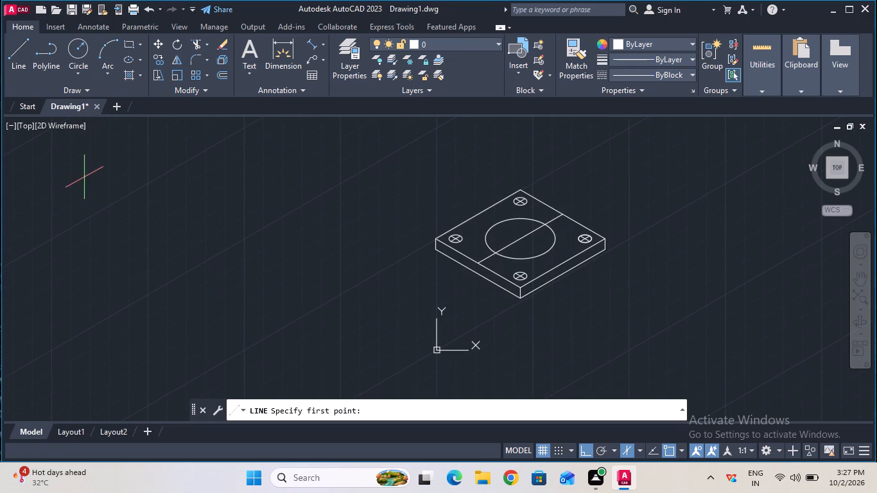
Copy the large central isocircle 75 mm straight up from its centre.
left_click(159, 64)
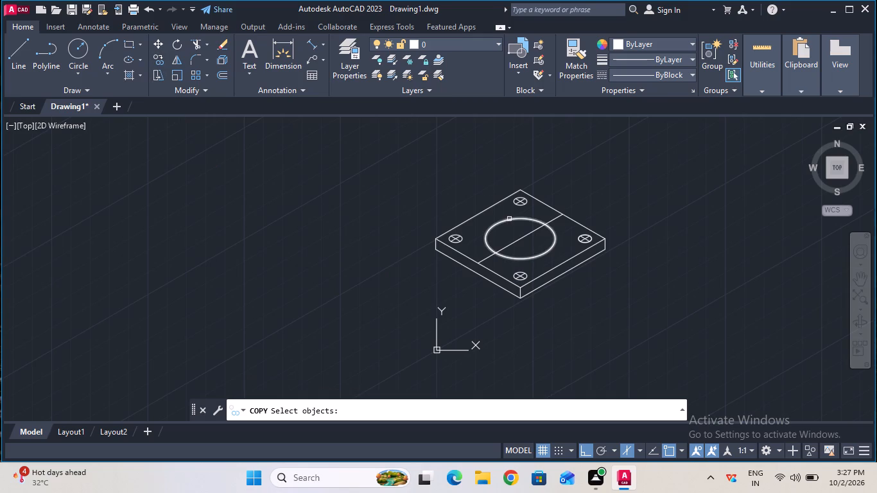
left_click(509, 218)
key("Return")
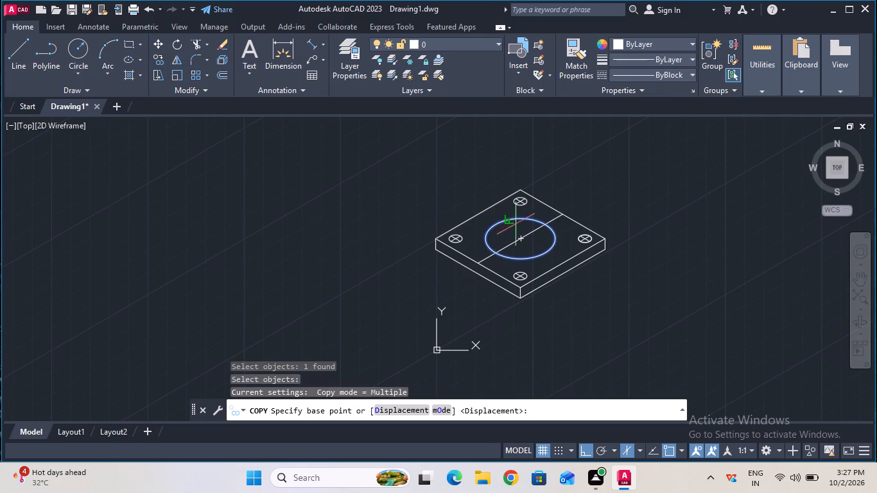
left_click(521, 236)
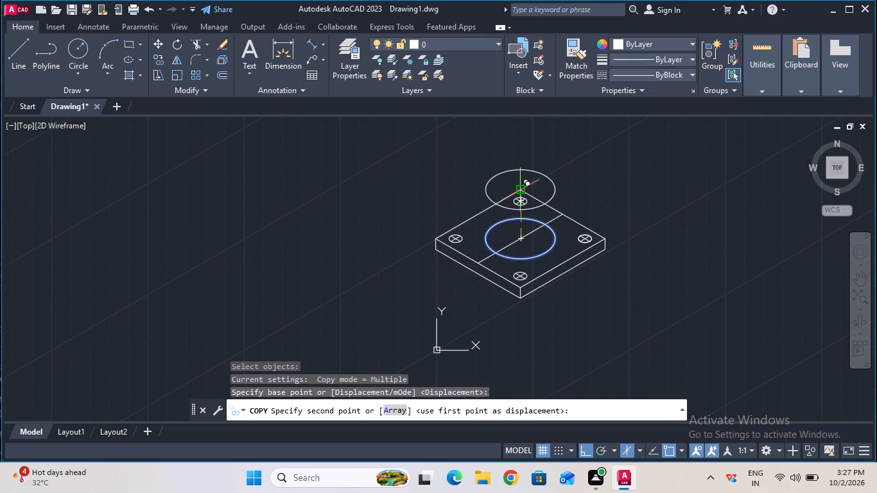
scroll(517, 192, "down", 1, "ctrl")
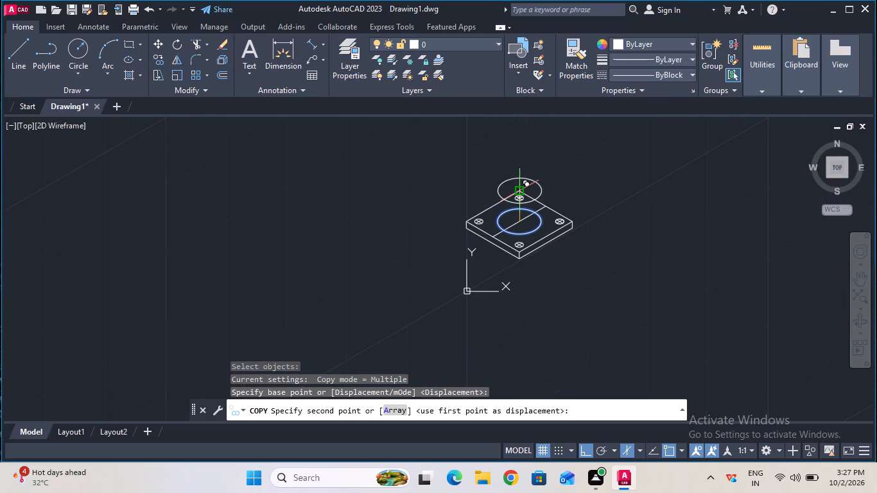
type("75")
key("Return")
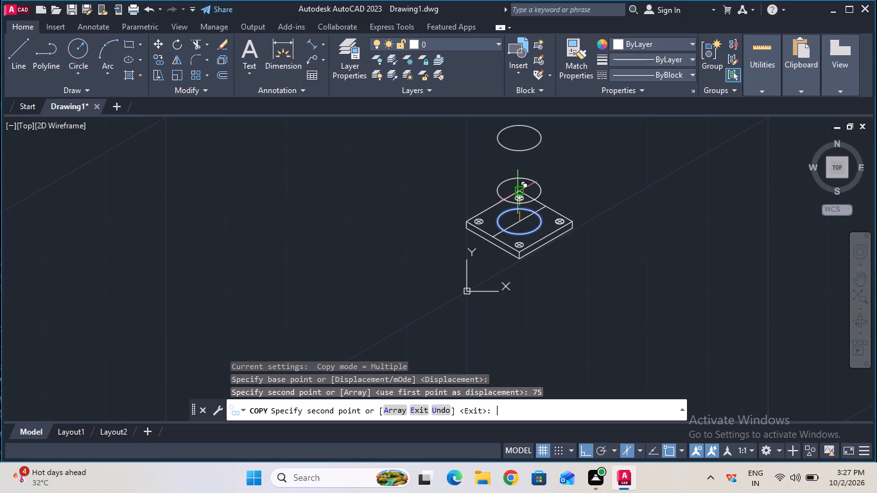
key("Escape")
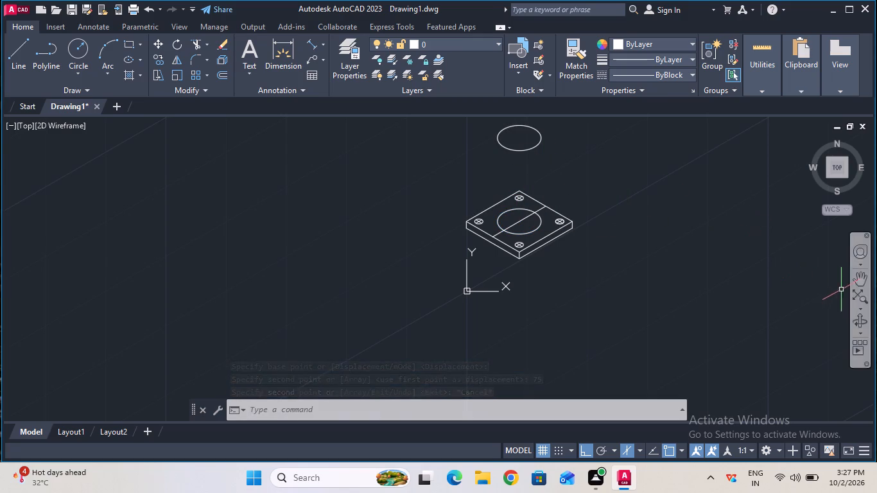
Move the upper isocircle copy 35 mm straight down from its centre.
left_click(857, 283)
left_click_drag(669, 213, 695, 297)
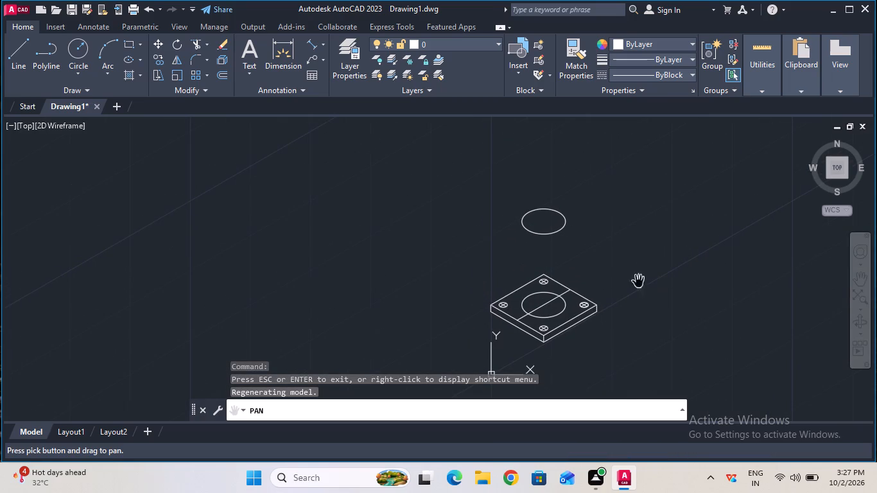
scroll(608, 277, "up", 2, "ctrl")
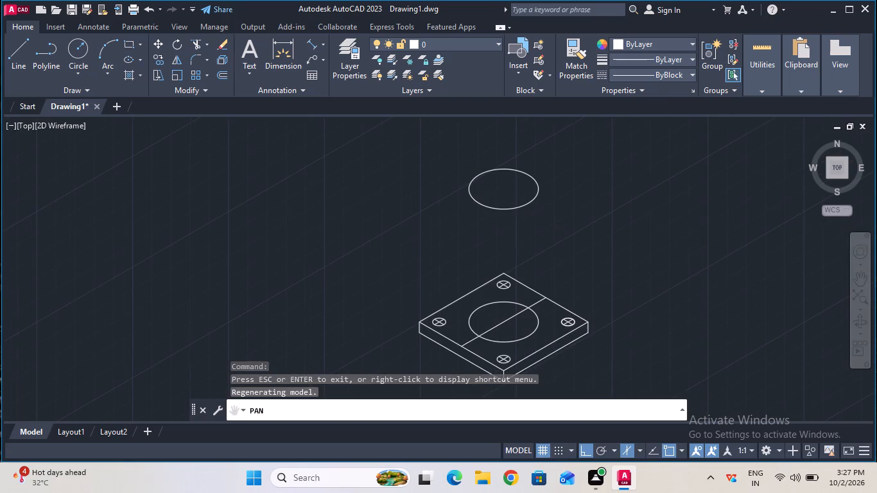
key("Escape")
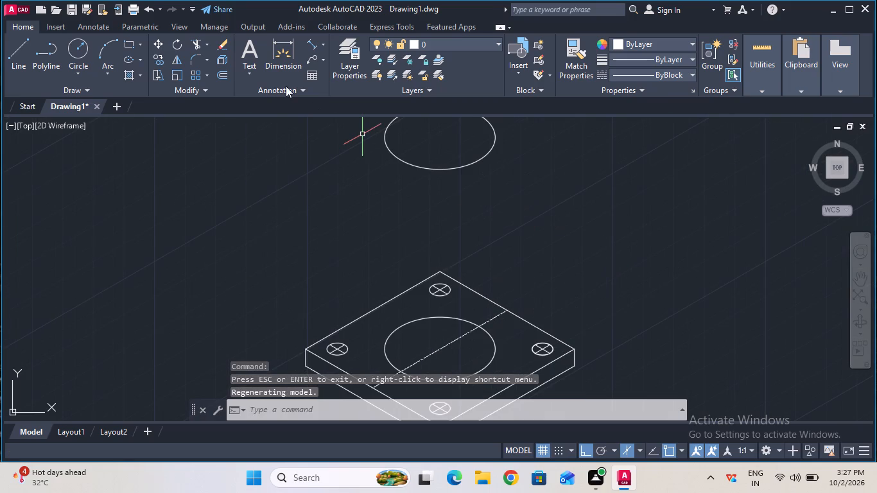
left_click(160, 48)
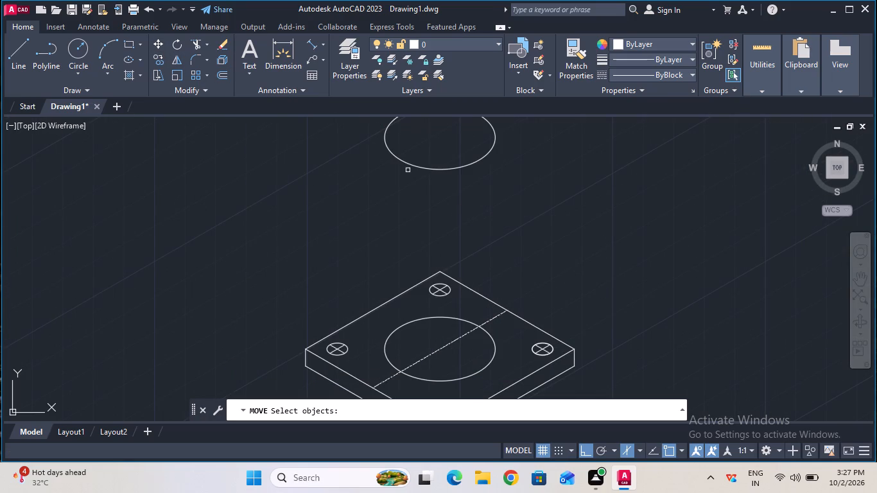
left_click(410, 164)
key("Return")
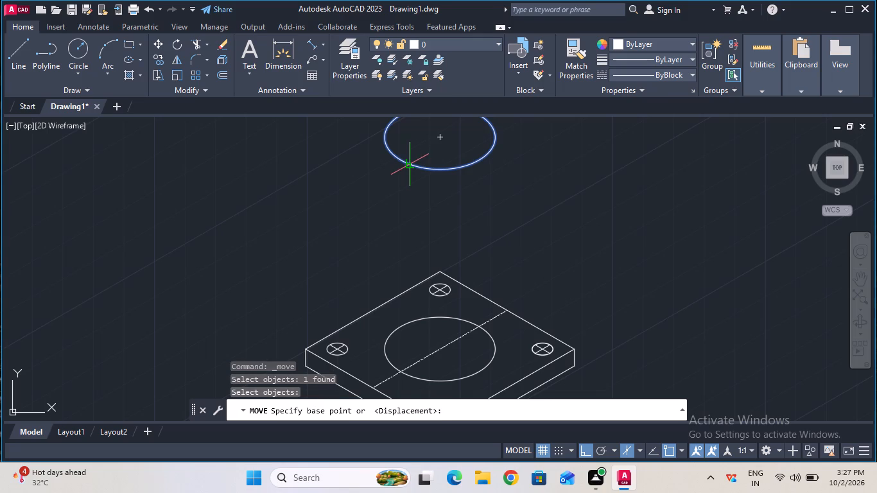
left_click(444, 137)
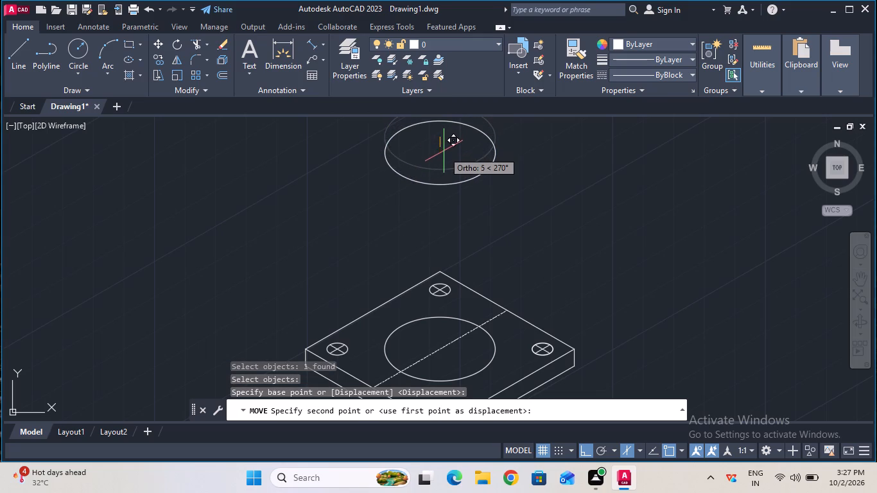
key("3")
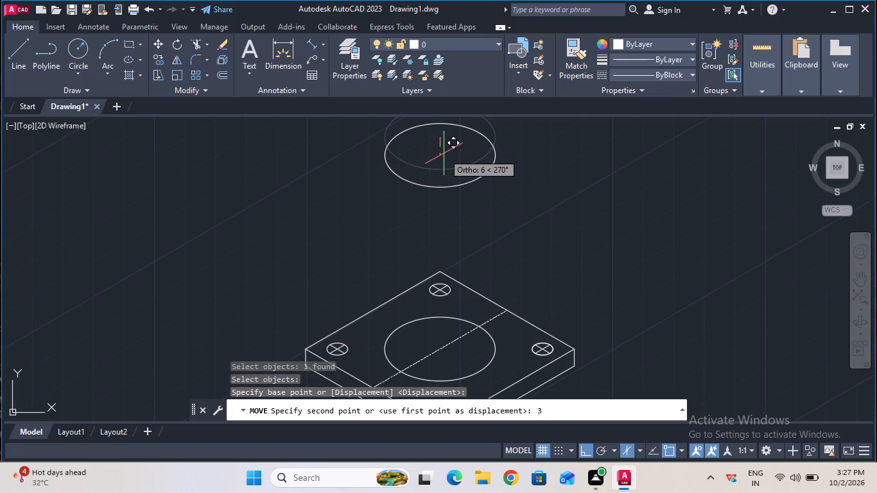
key("5")
key("Return")
key("Escape")
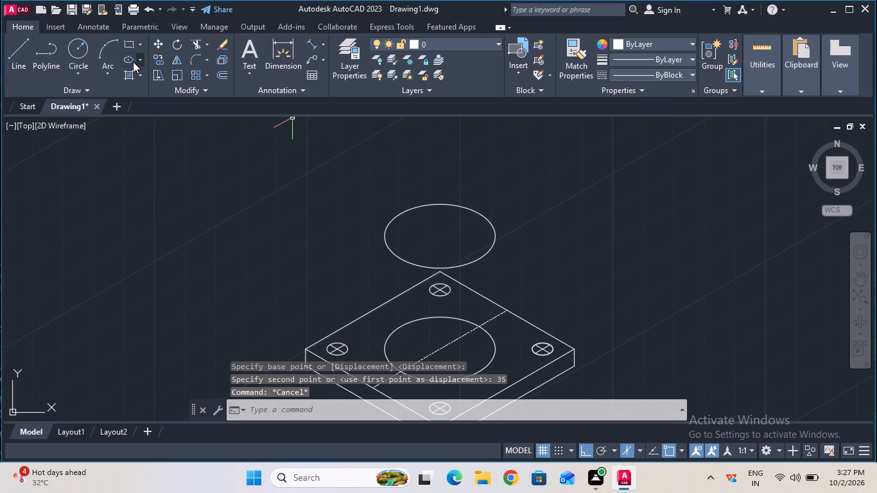
Draw two vertical lines joining the left and right quadrants of the upper isocircle to those of the base isocircle.
left_click(10, 59)
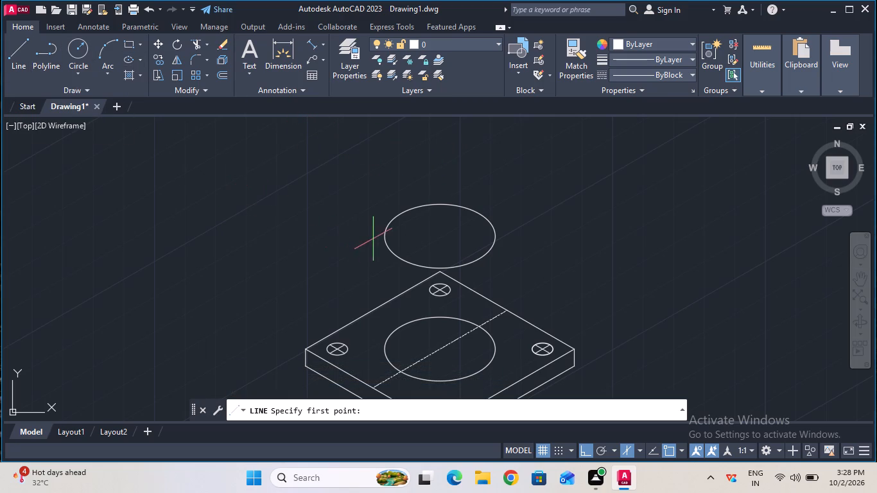
left_click(388, 238)
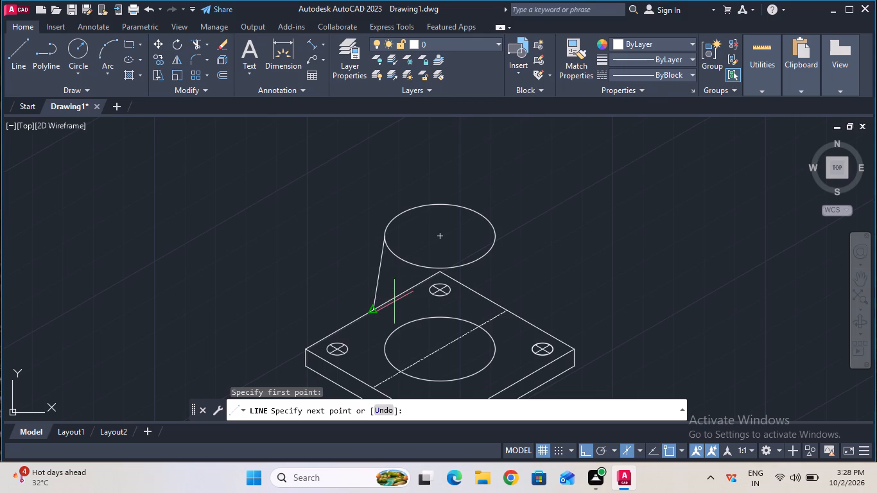
left_click(388, 346)
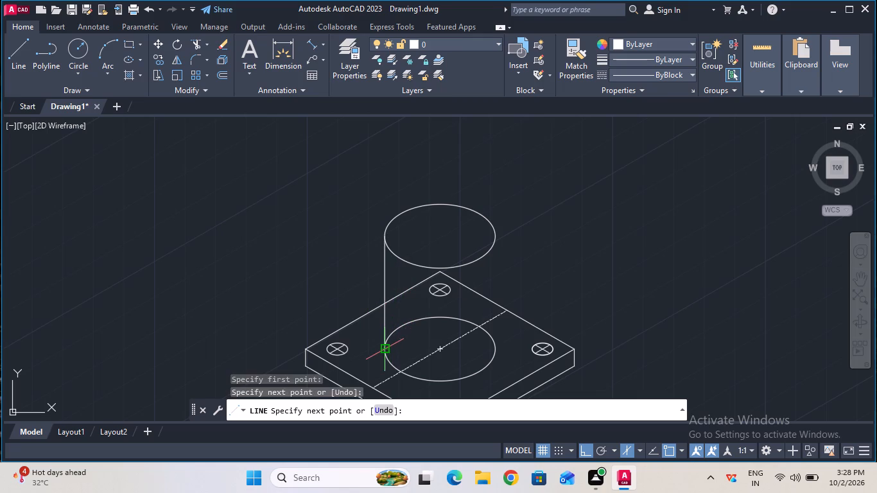
key("Escape")
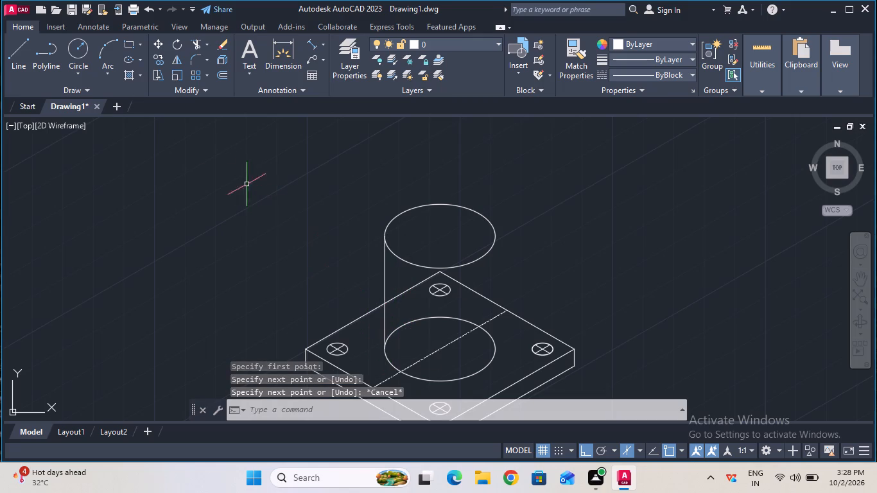
left_click(26, 60)
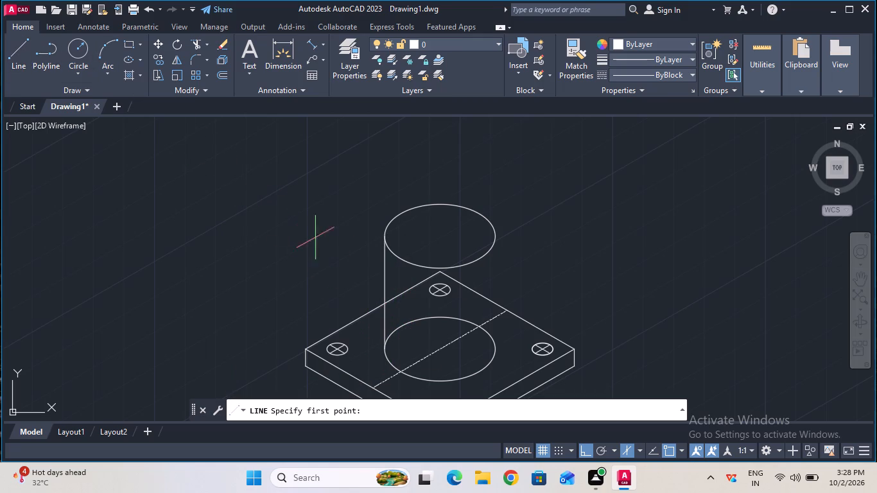
left_click(497, 236)
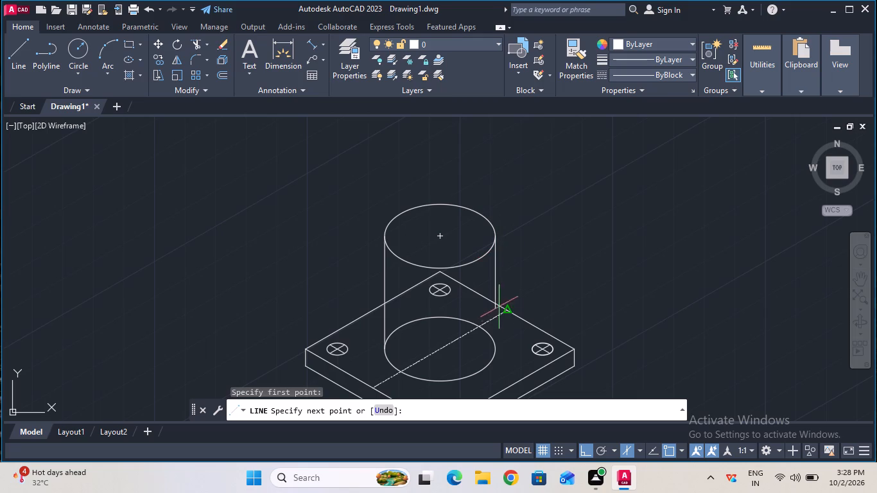
left_click(495, 344)
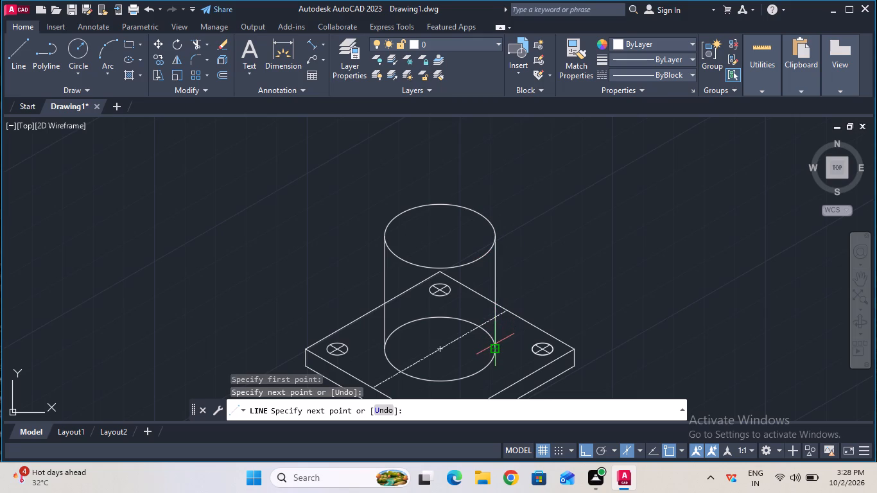
key("Escape")
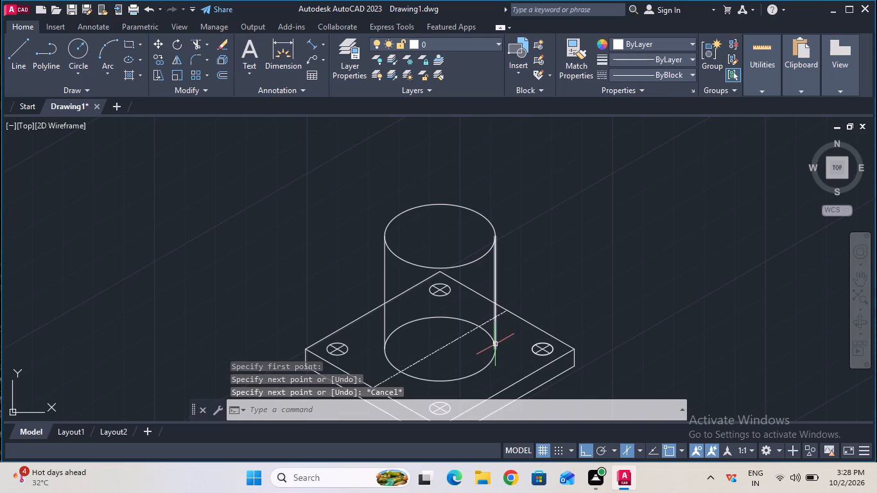
Trim away the plate's back edges and the rear corner hole with its cross lines where the cylinder hides them.
left_click(195, 40)
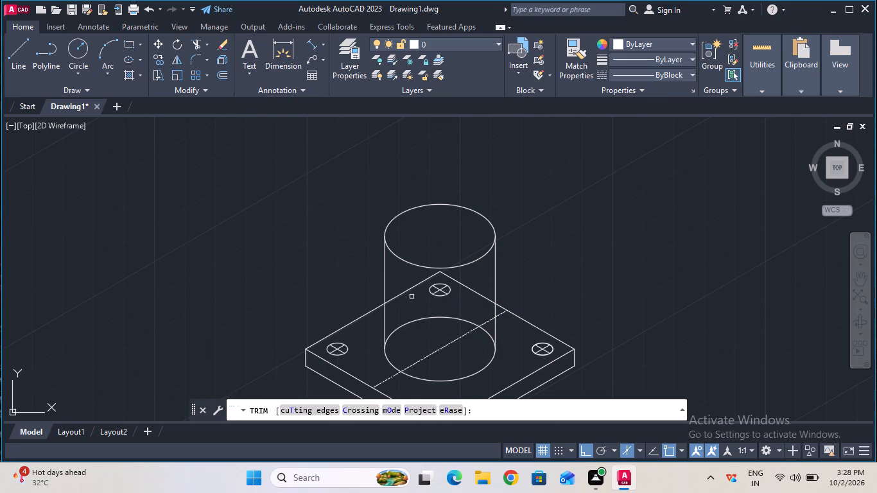
left_click(410, 289)
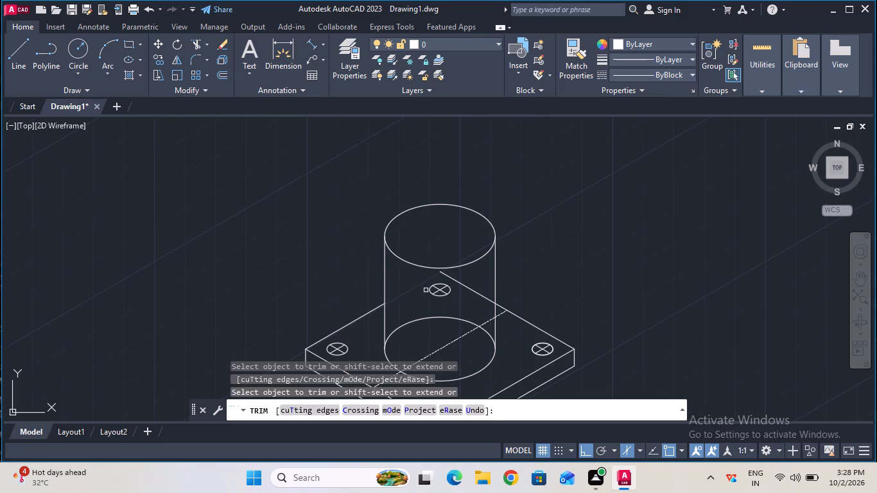
left_click(464, 288)
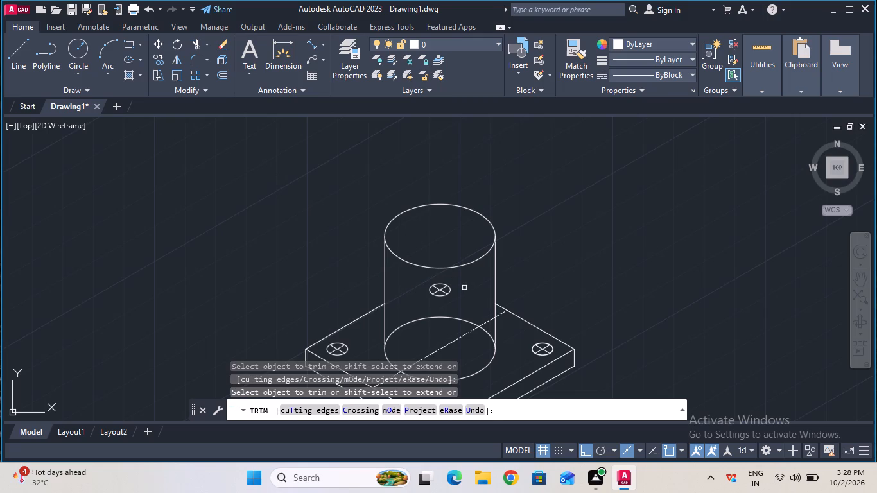
left_click(442, 289)
left_click(430, 287)
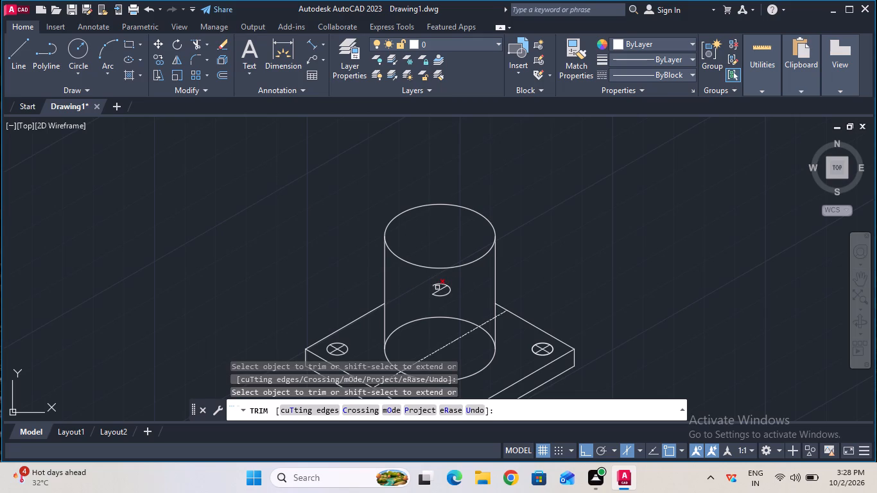
left_click(437, 288)
double_click(443, 288)
left_click(439, 283)
key("Escape")
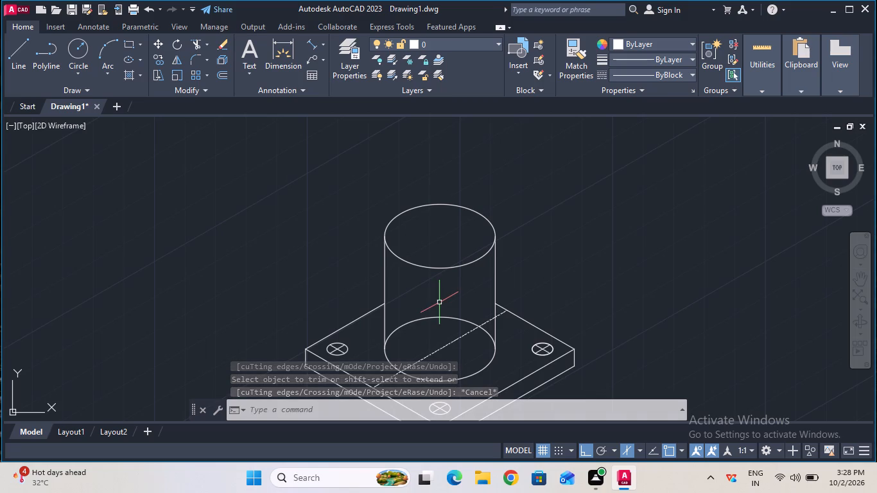
Trim the hidden rear arc of the cylinder's base isocircle and the part of the centerline inside the cylinder.
scroll(439, 302, "down", 1, "ctrl")
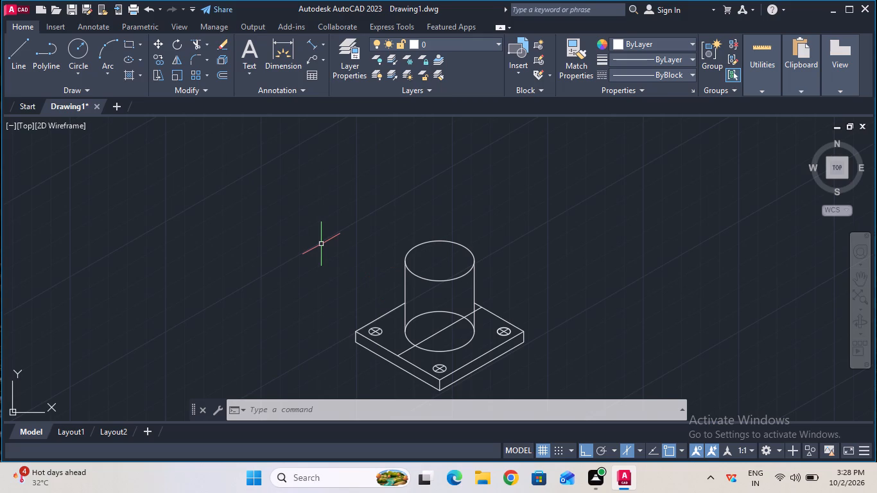
left_click(196, 46)
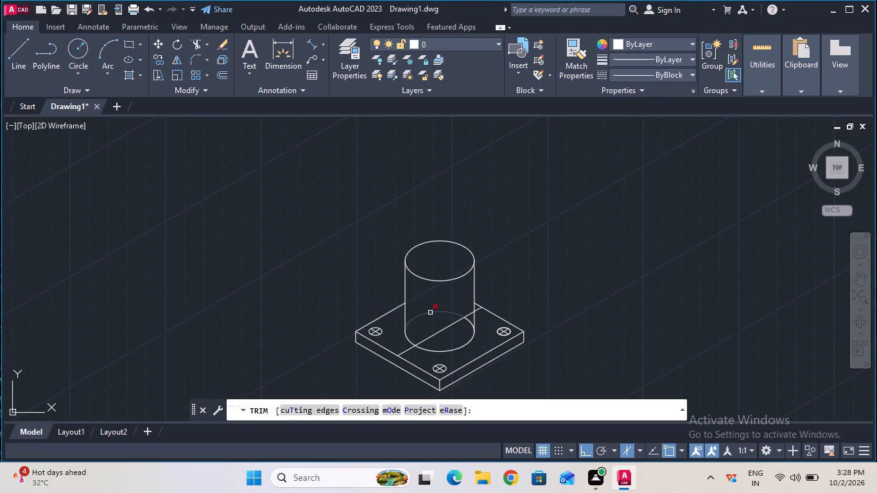
left_click(430, 313)
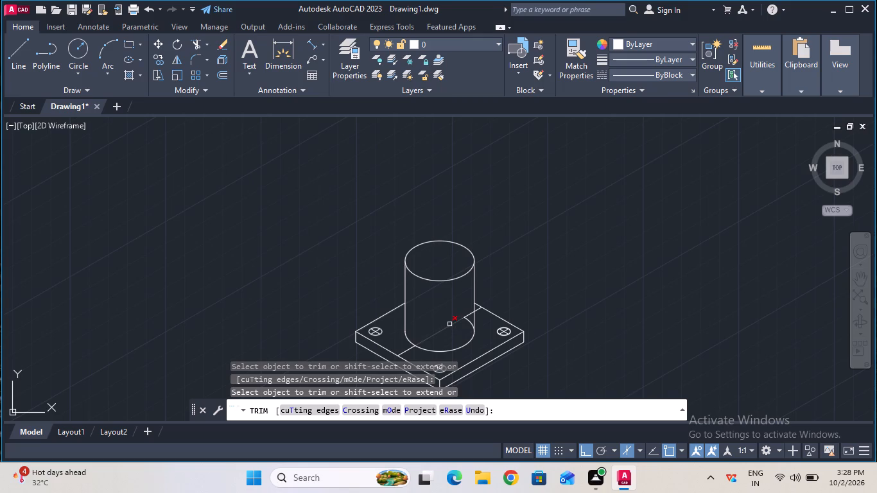
left_click(449, 324)
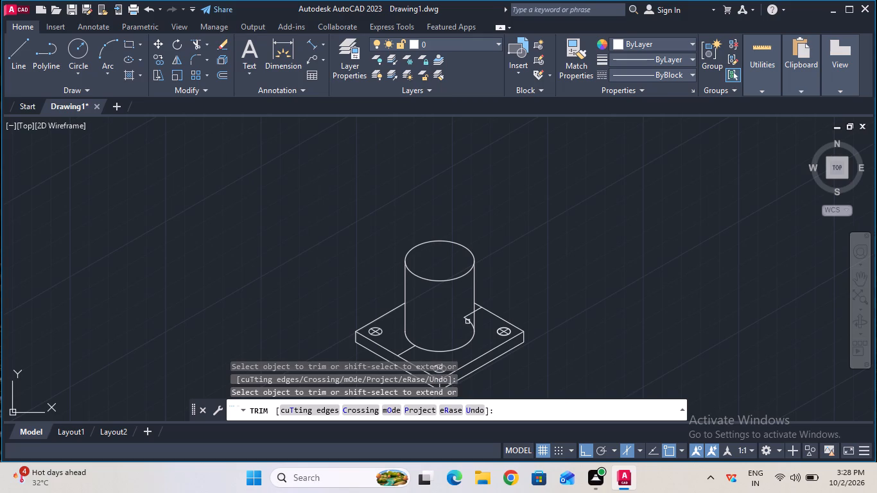
left_click(468, 320)
left_click(465, 316)
key("Escape")
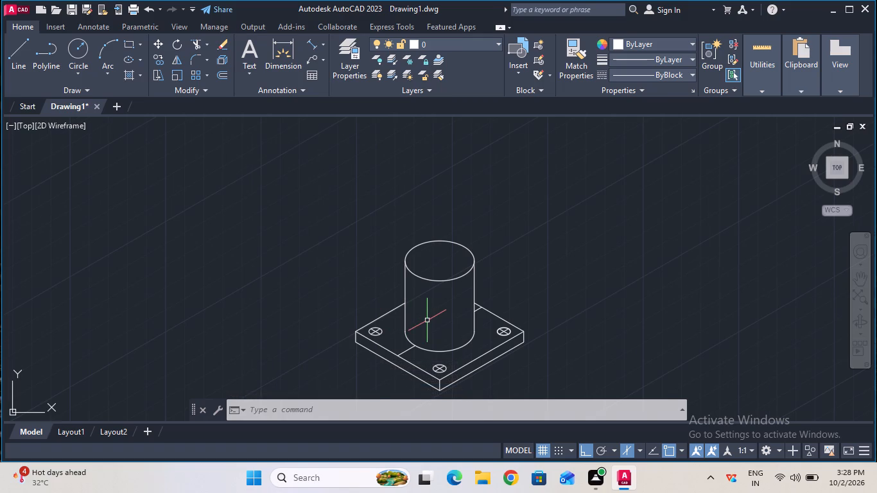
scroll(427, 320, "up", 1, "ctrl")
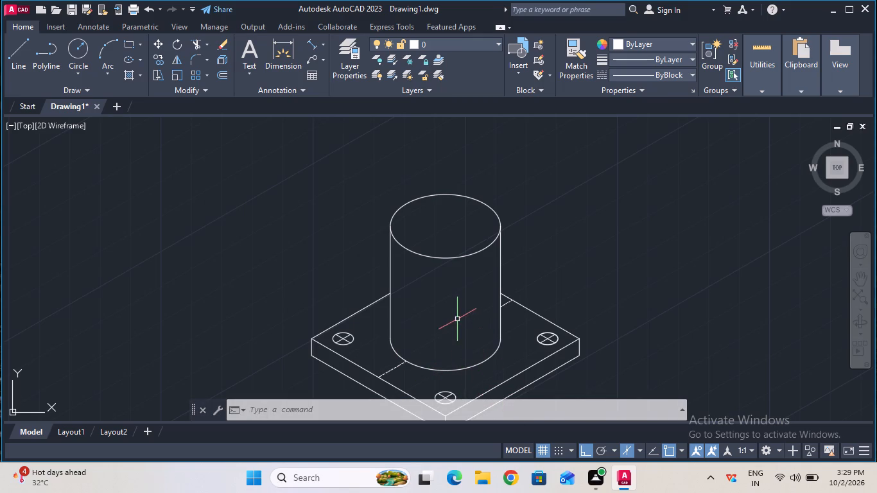
Check the cylinder's height with a trial aligned dimension between the ends of its left vertical edge, without placing it.
left_click(311, 40)
left_click(388, 229)
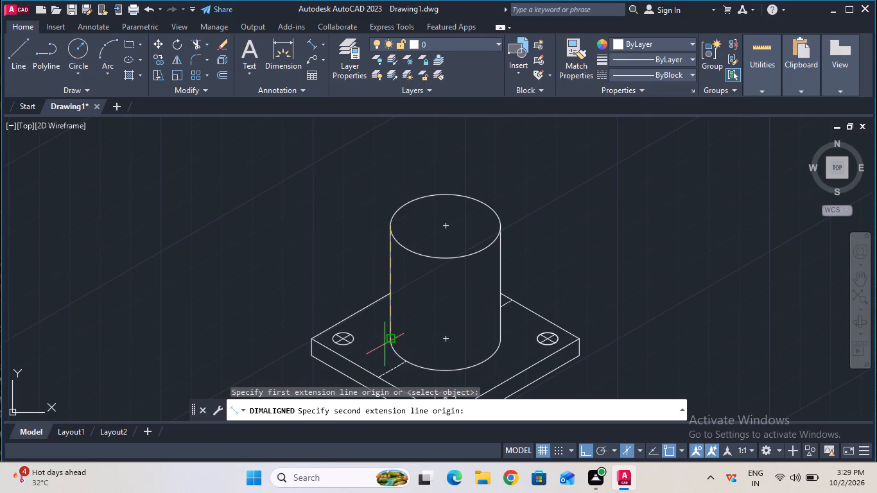
left_click(389, 341)
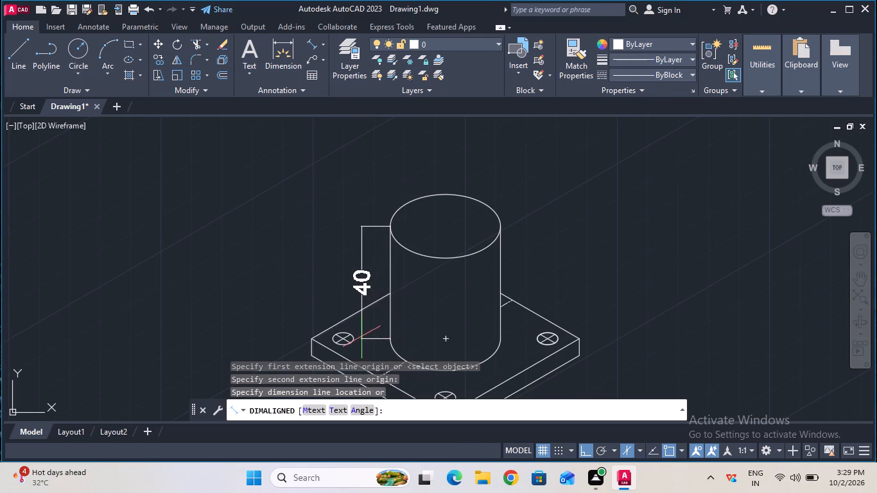
key("Escape")
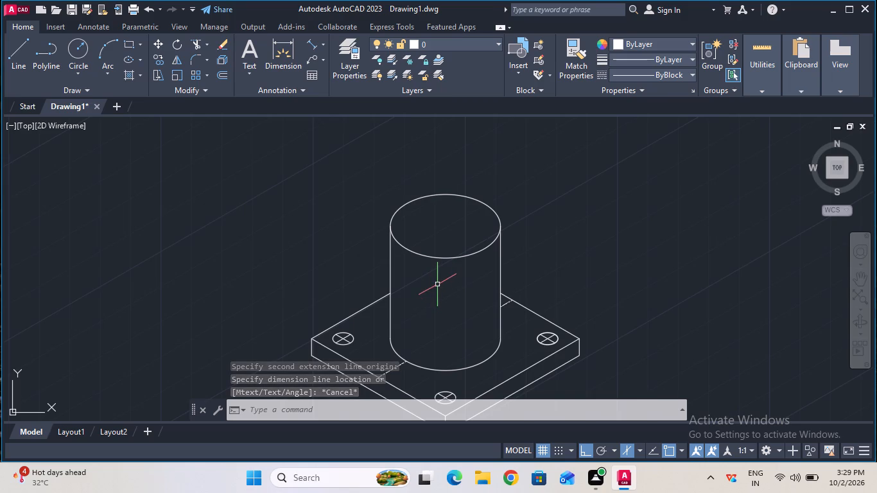
Draw a 15 mm vertical line in the CENTER linetype straight down from the front point of the cylinder's top isocircle.
left_click(24, 65)
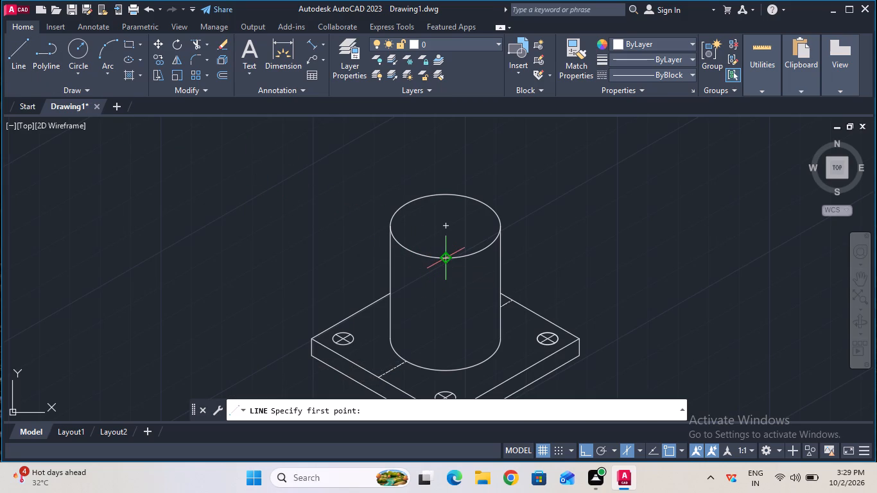
key("Escape")
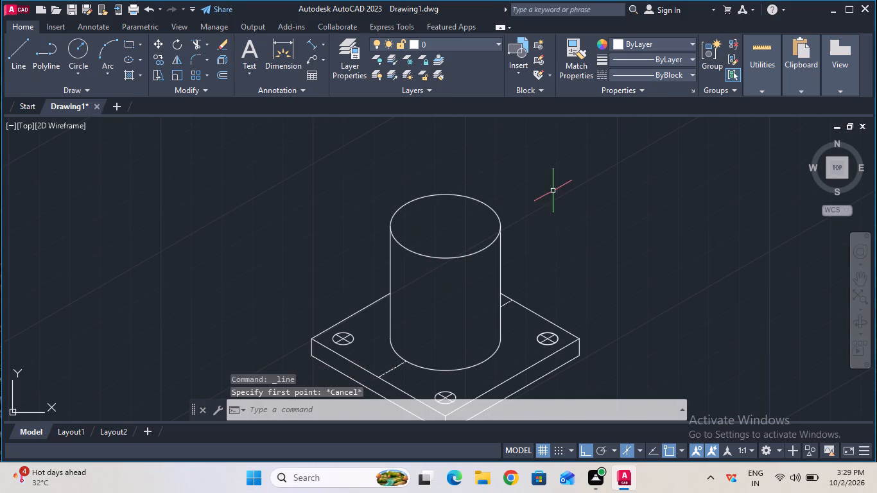
left_click(648, 80)
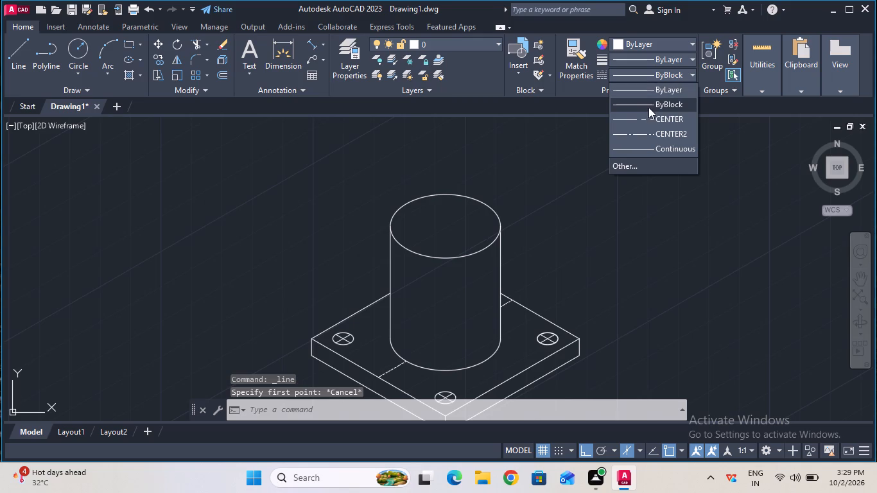
left_click(650, 116)
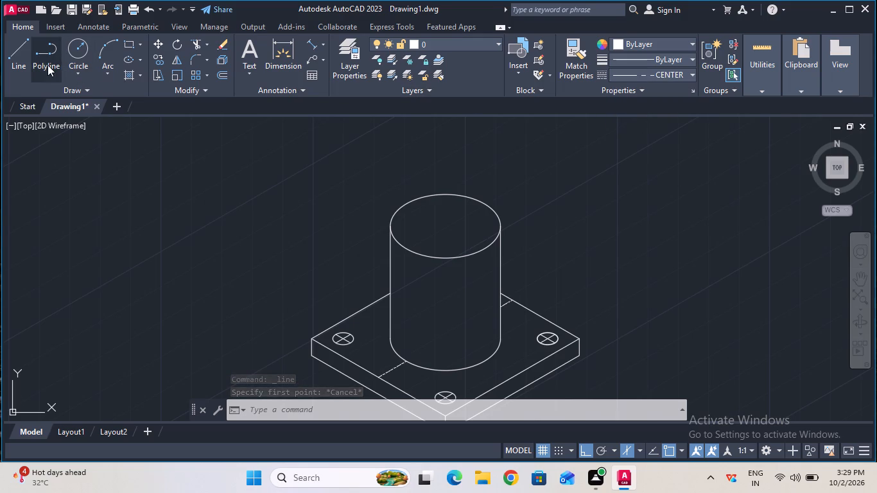
left_click(27, 65)
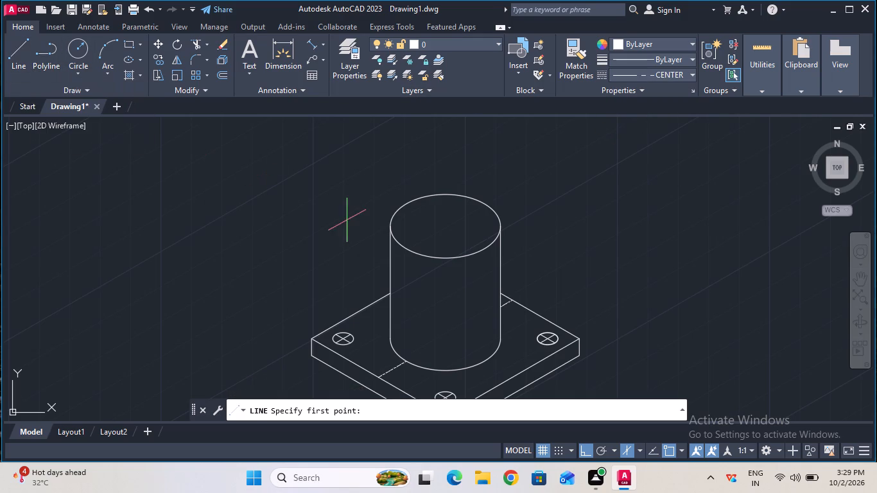
left_click(444, 259)
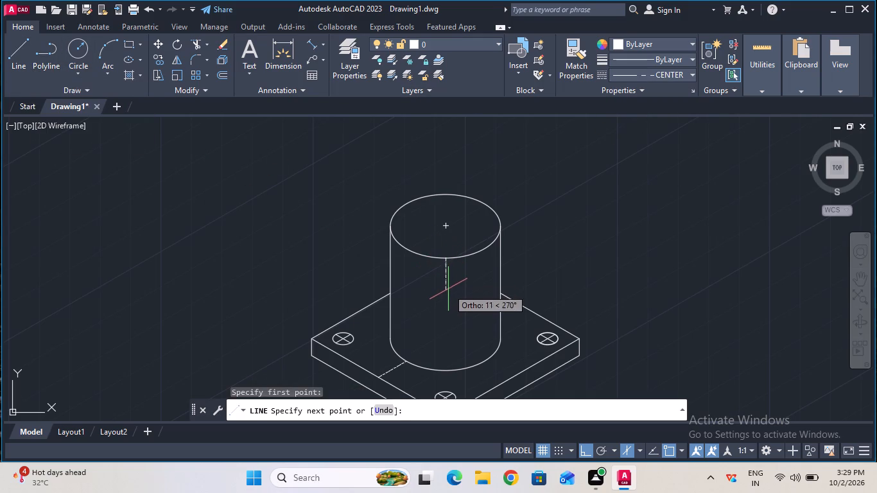
type("15")
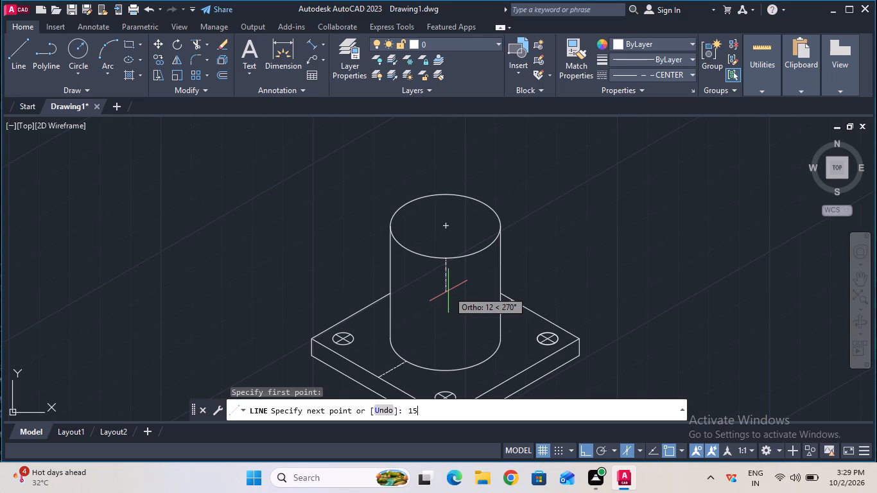
key("Return")
key("Escape")
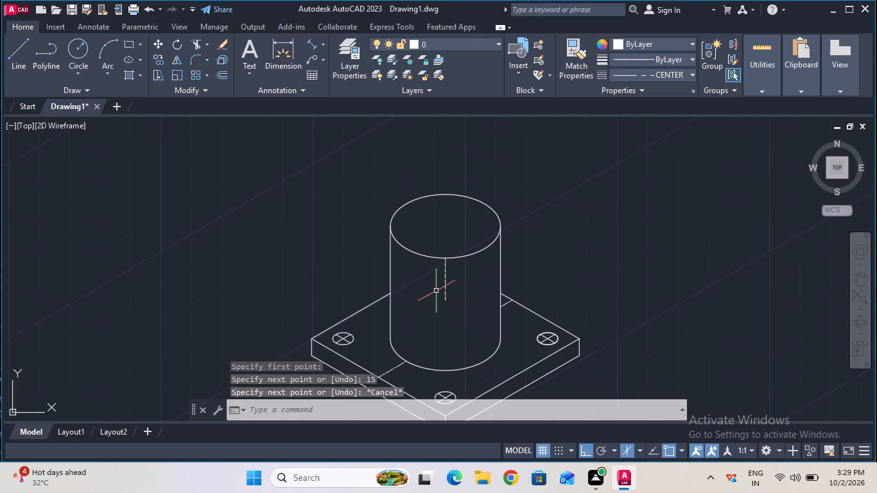
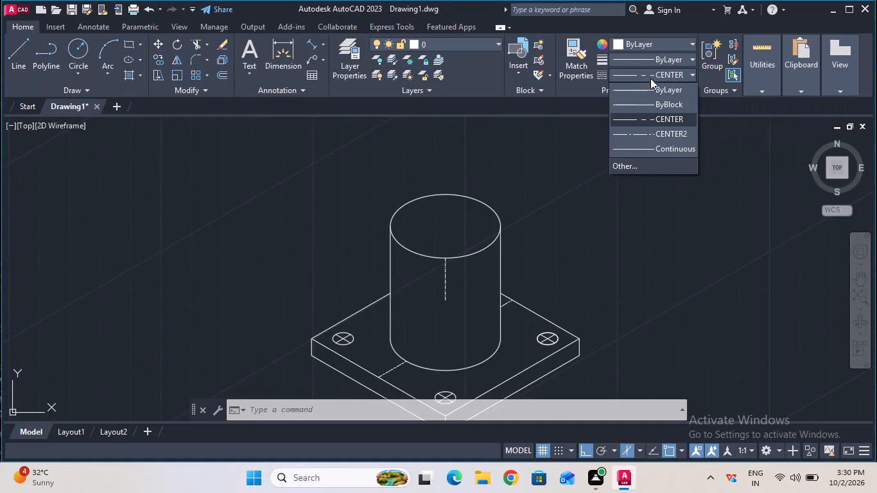
Set the current linetype to ByBlock.
left_click(651, 103)
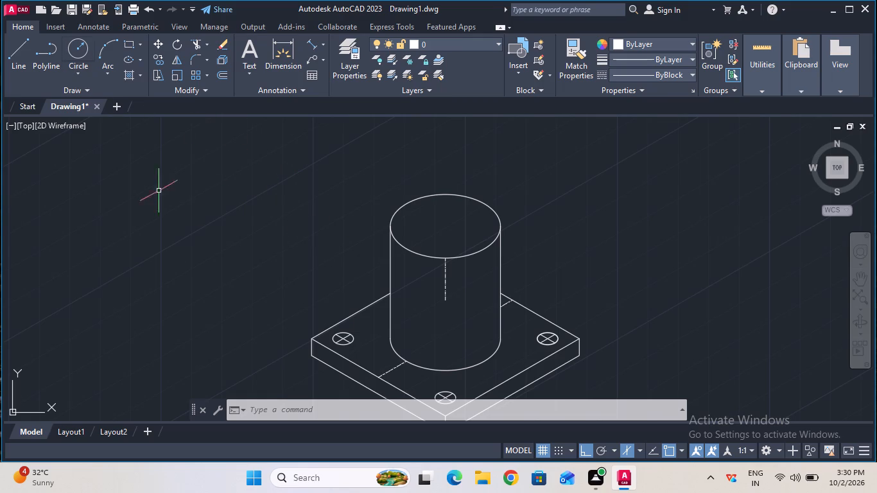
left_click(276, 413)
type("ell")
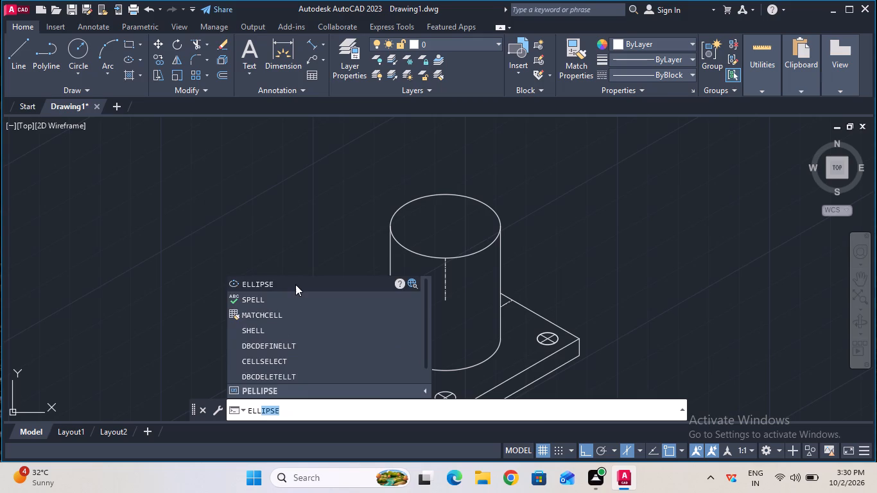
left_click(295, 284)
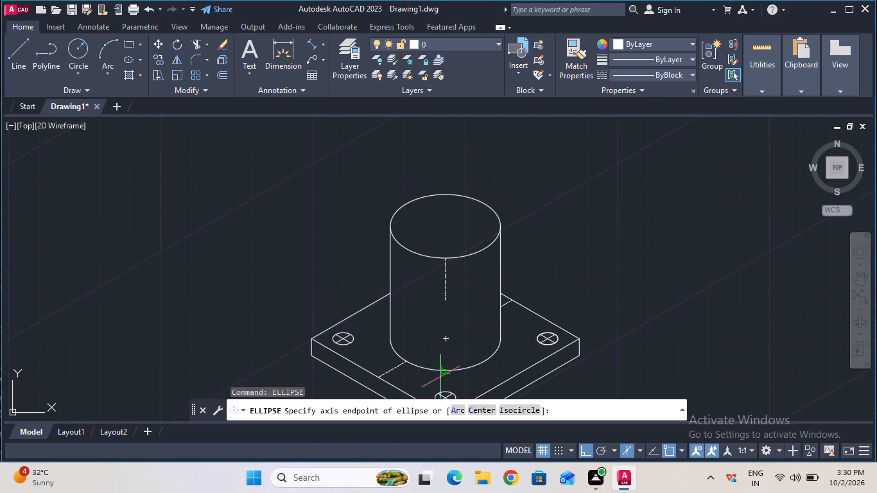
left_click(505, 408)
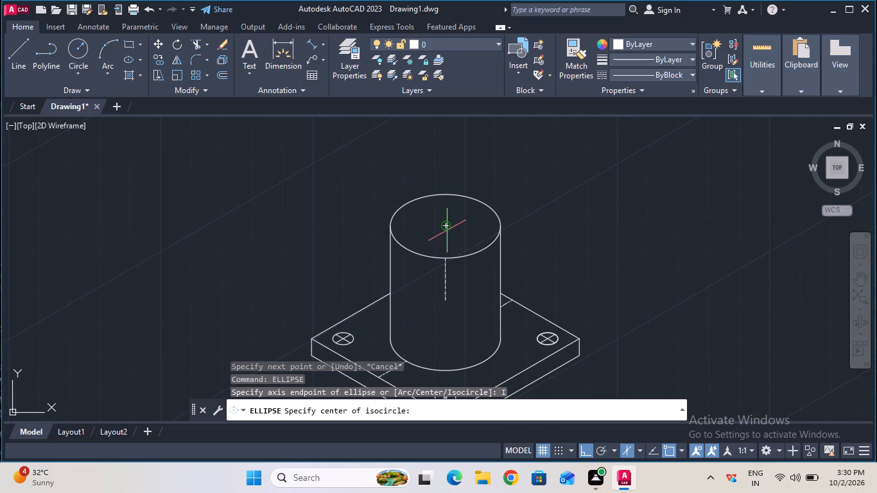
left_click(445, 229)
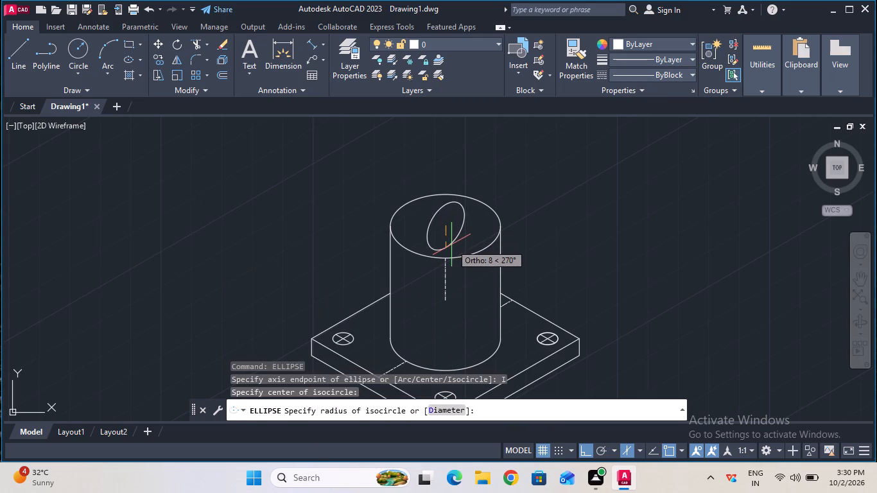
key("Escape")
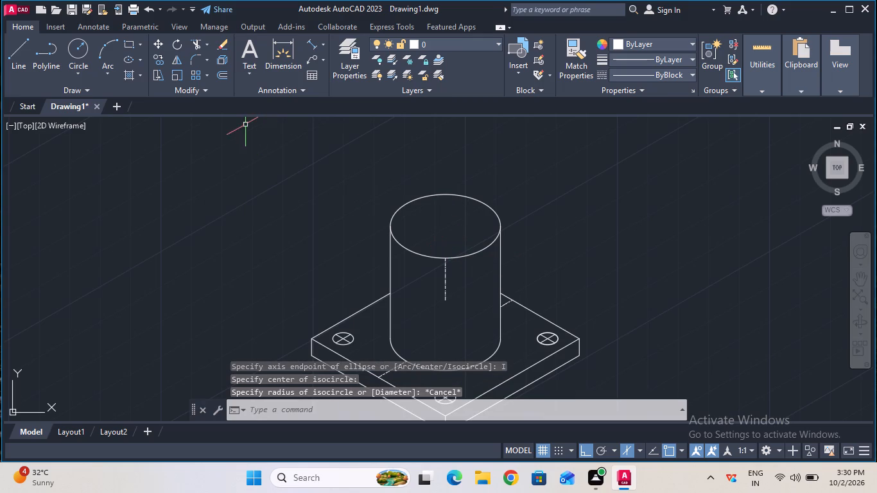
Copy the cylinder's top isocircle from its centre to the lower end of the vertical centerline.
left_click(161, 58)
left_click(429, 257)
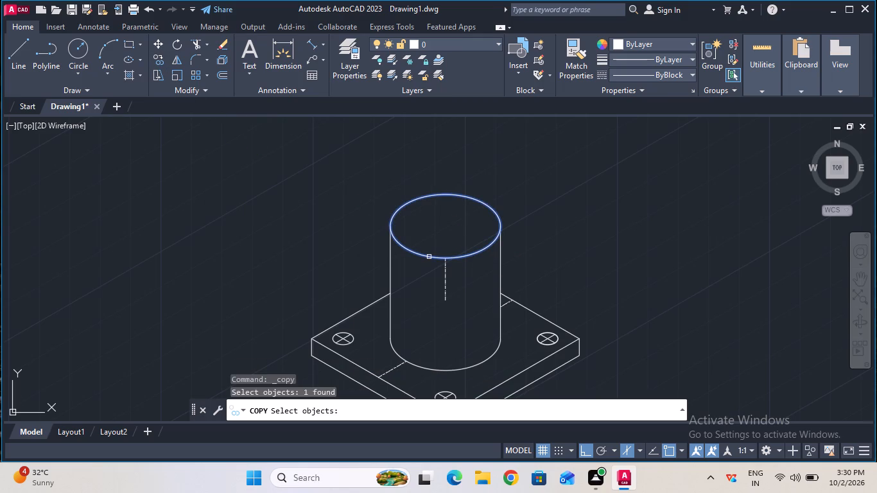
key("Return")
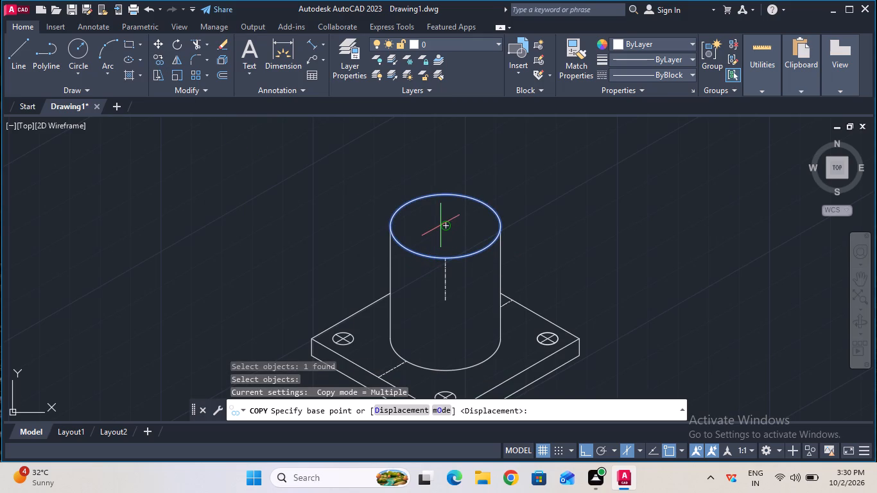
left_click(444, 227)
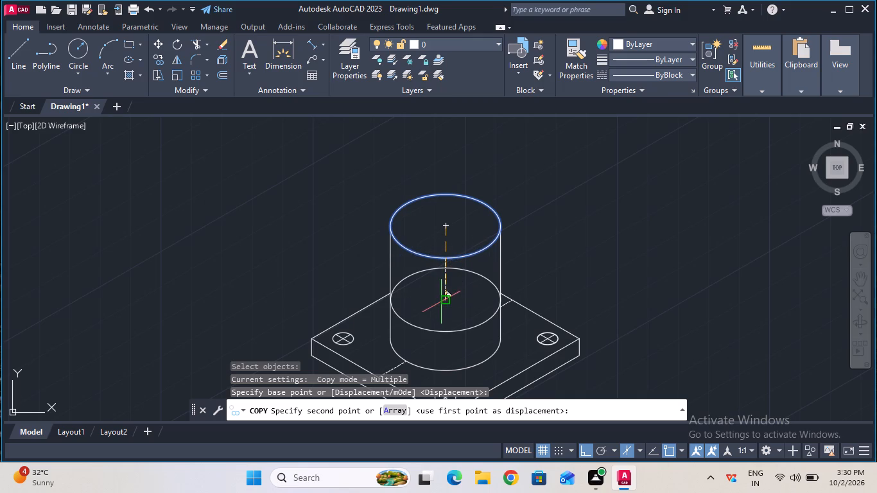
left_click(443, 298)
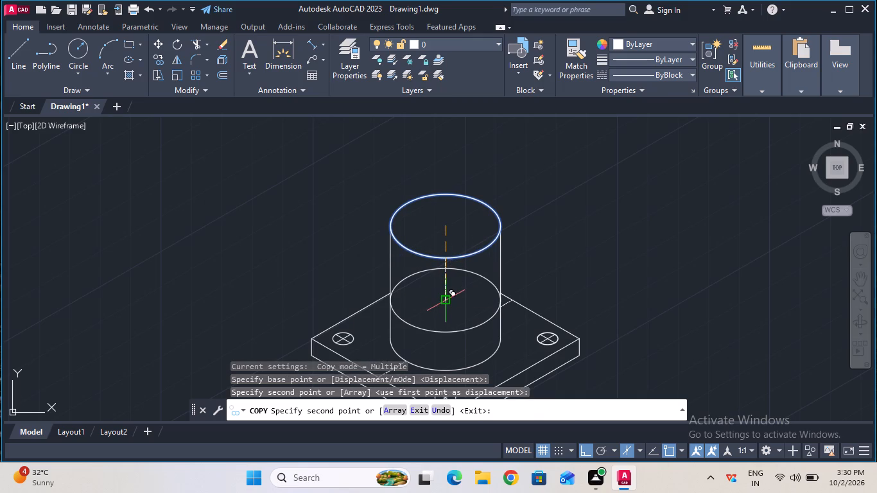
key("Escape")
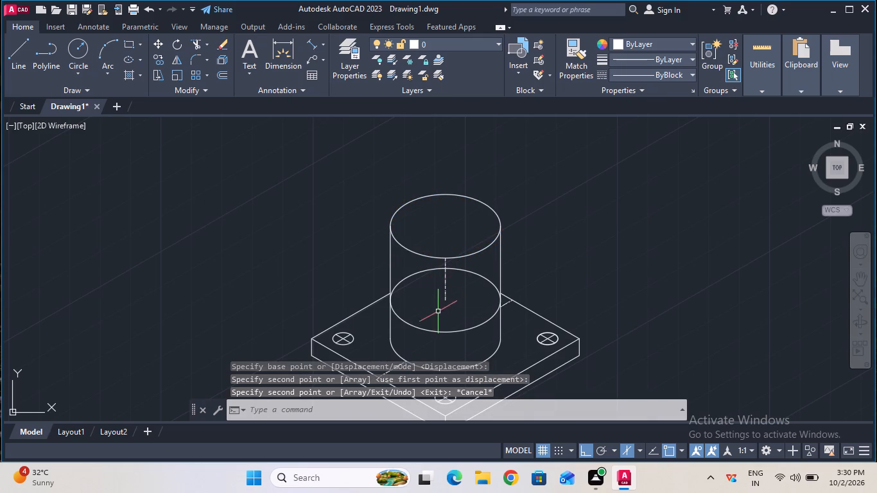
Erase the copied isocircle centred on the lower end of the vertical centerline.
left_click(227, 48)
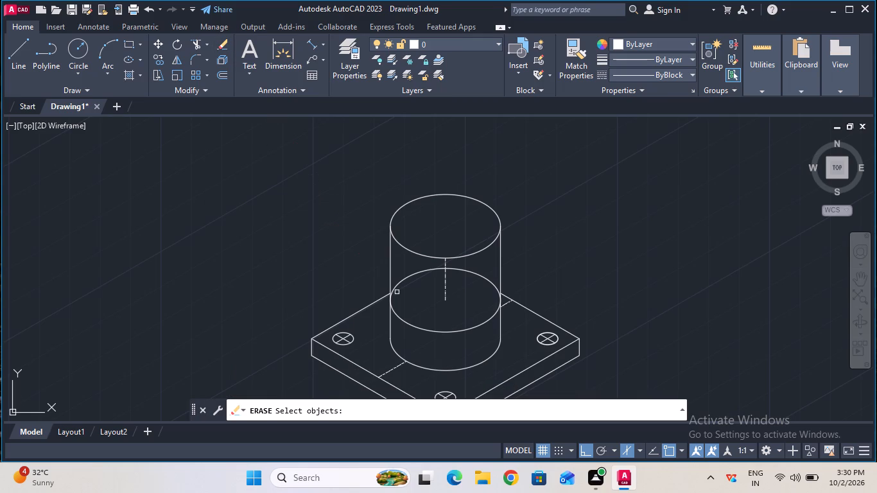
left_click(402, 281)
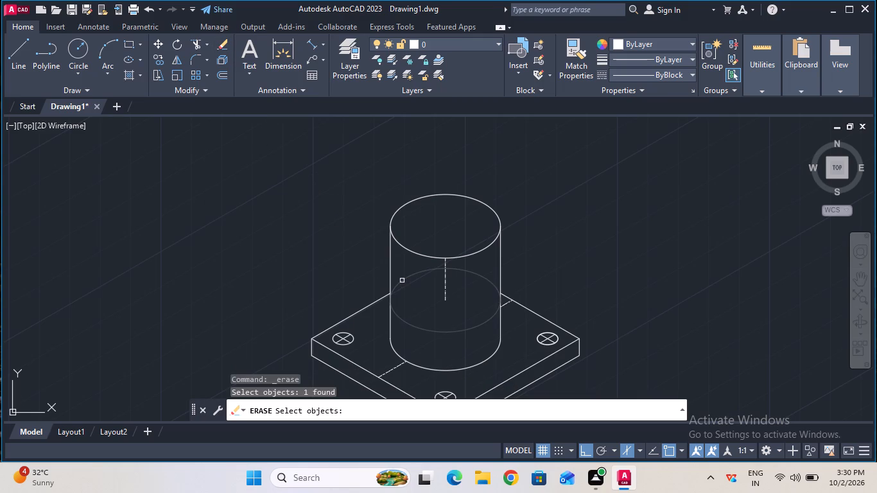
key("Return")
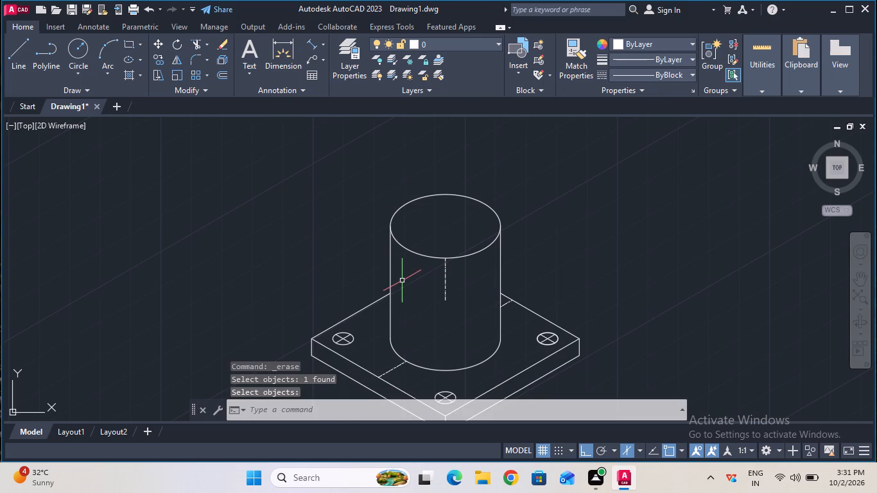
Copy the cylinder's top isocircle 15 mm straight down from its centre.
scroll(422, 298, "up", 3, "ctrl")
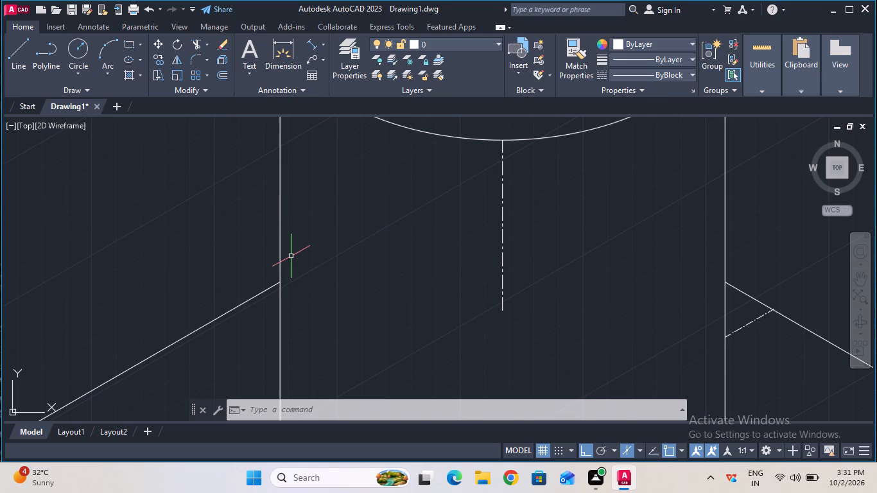
scroll(427, 293, "down", 2, "ctrl")
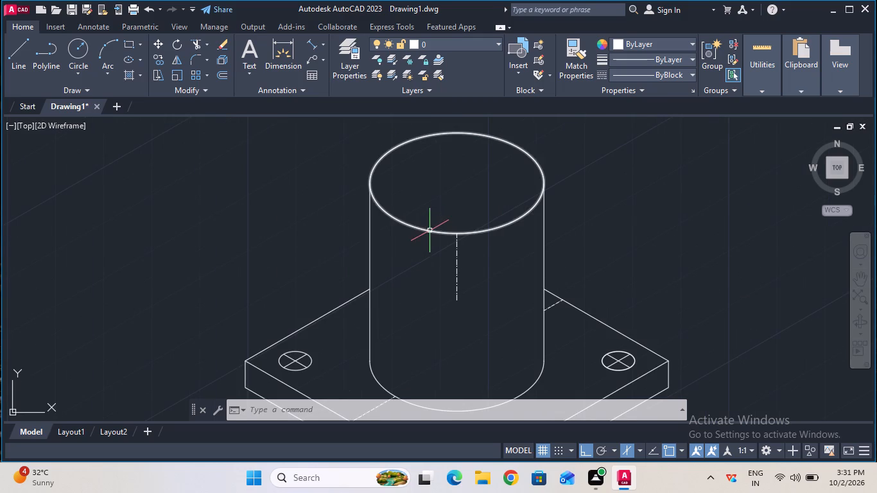
left_click(159, 59)
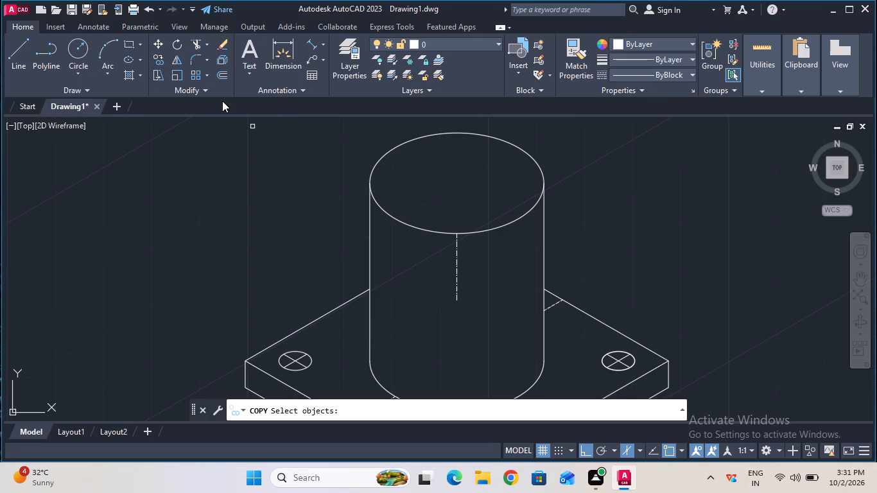
left_click(421, 231)
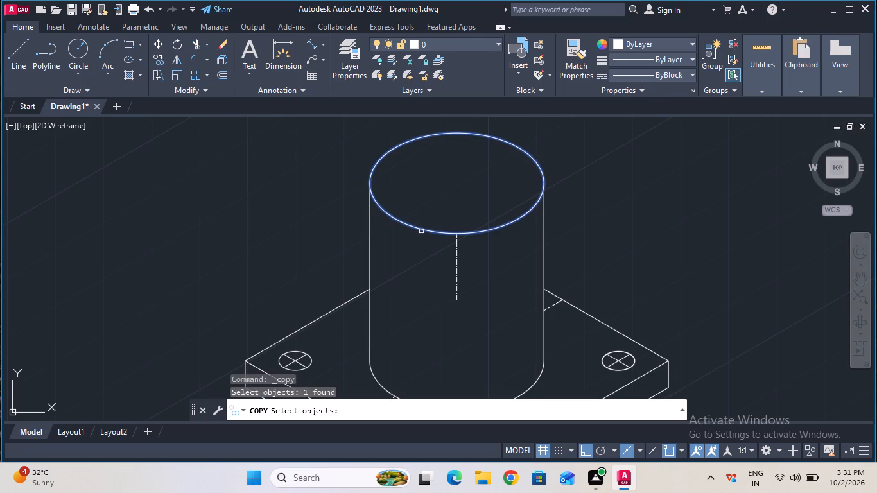
key("Return")
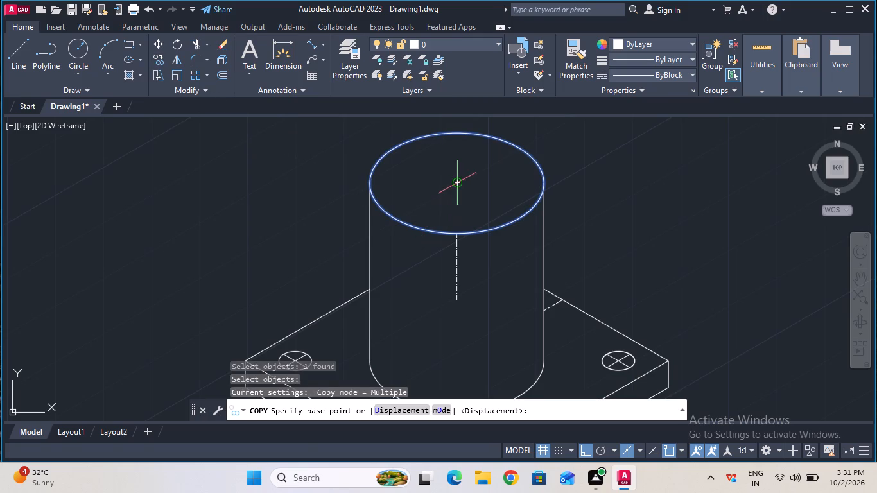
left_click(455, 182)
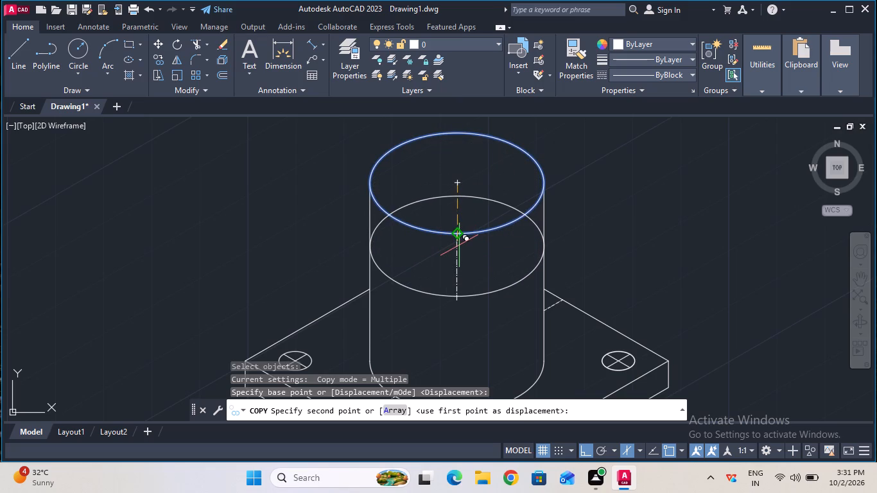
type("15")
key("Return")
key("Escape")
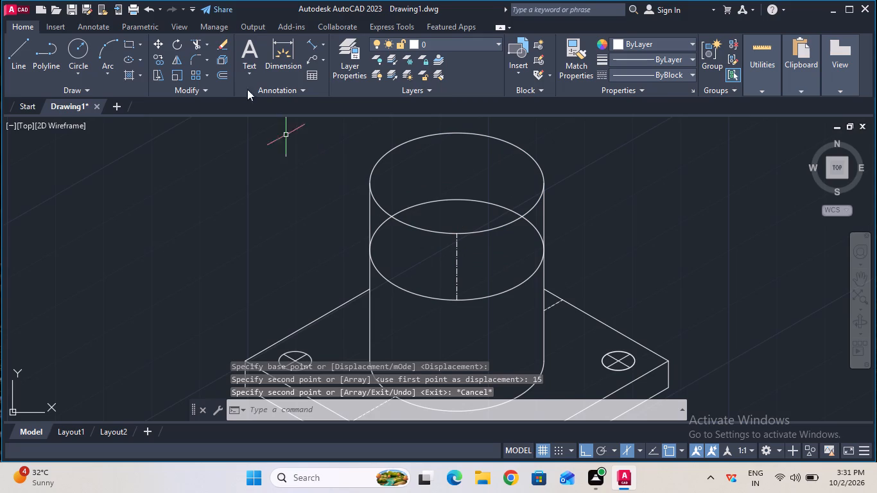
Trim away the rear arc of the copied isocircle, leaving only its front arc between the cylinder's vertical edges.
left_click(193, 44)
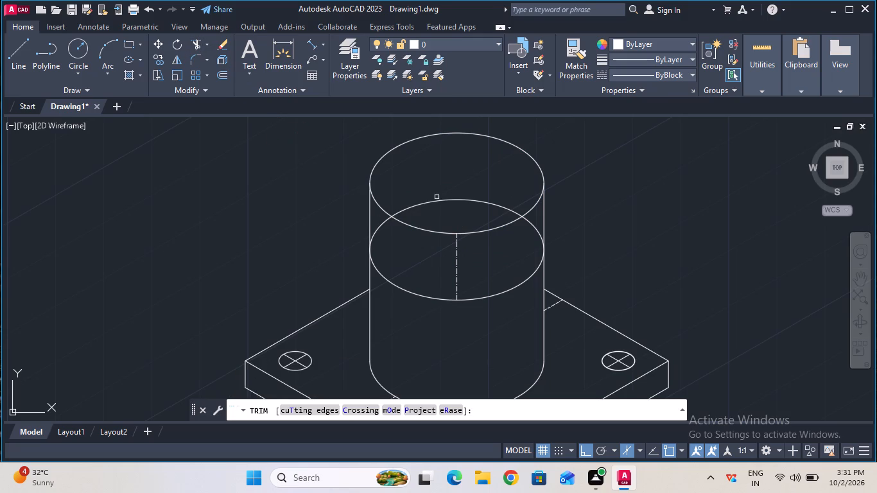
left_click(438, 200)
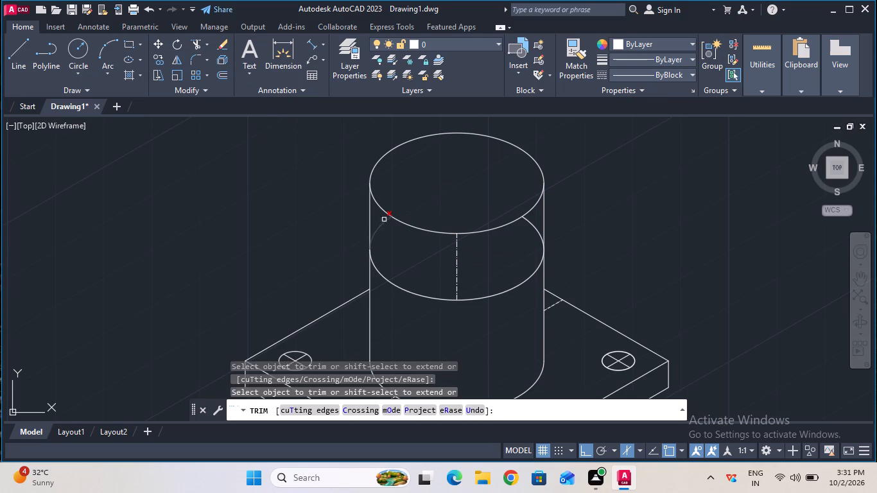
left_click(383, 221)
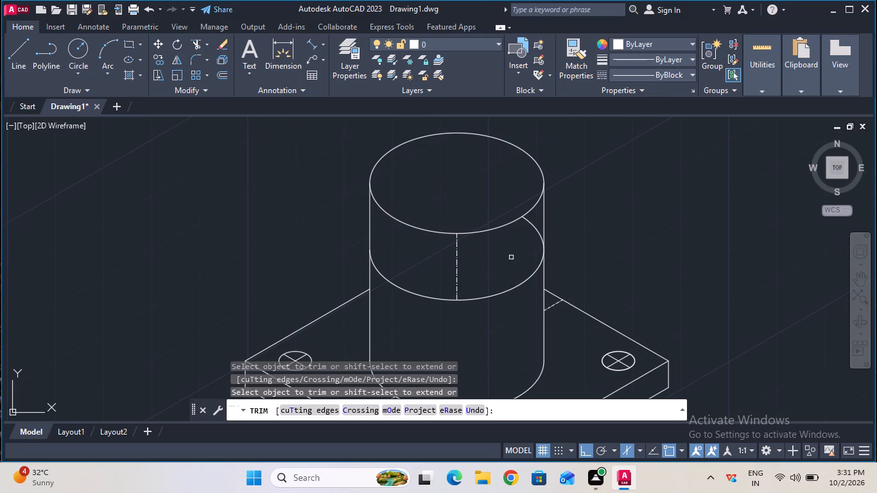
left_click(535, 229)
key("Escape")
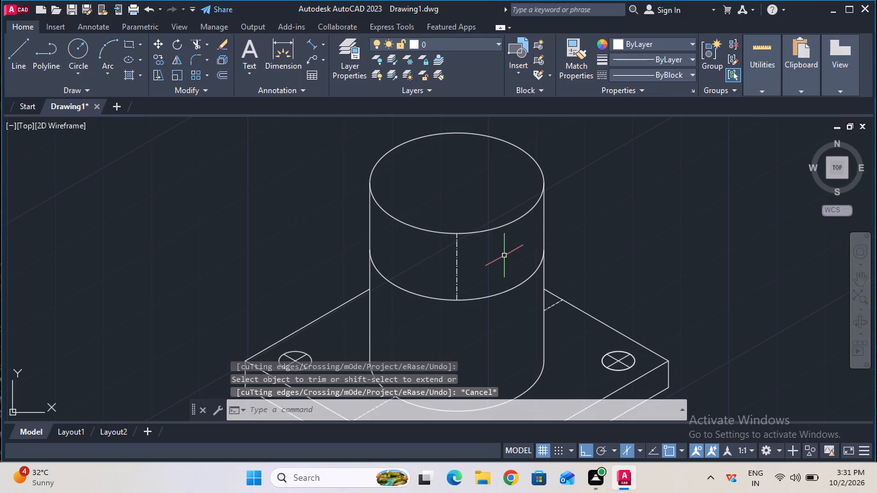
Copy the front arc on the cylinder 5 mm straight up from its lowest point at the centerline's end.
left_click(856, 281)
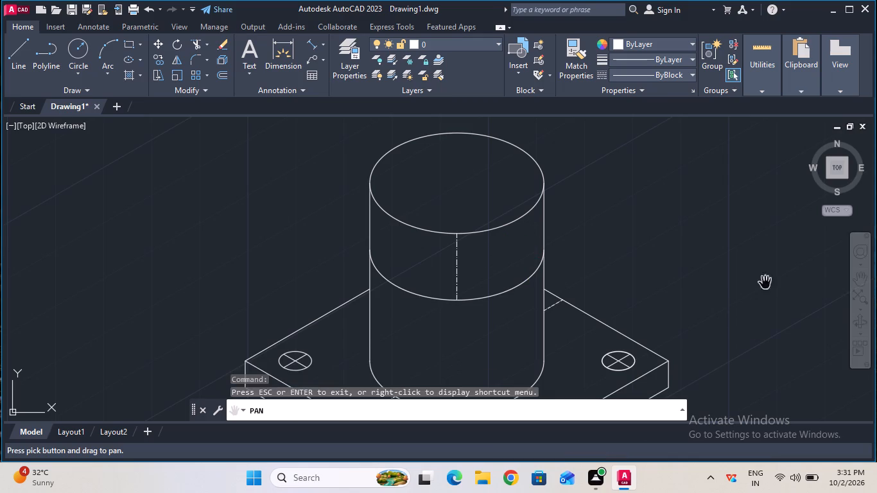
left_click_drag(682, 284, 678, 252)
key("Escape")
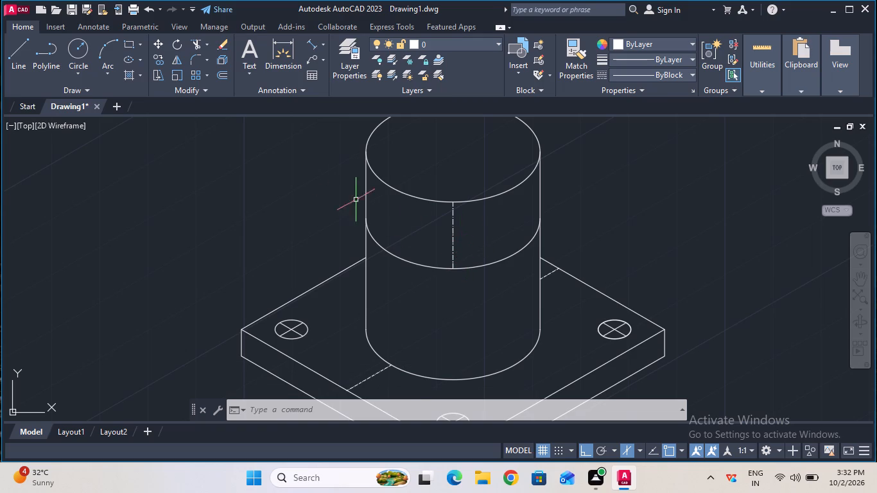
left_click(162, 65)
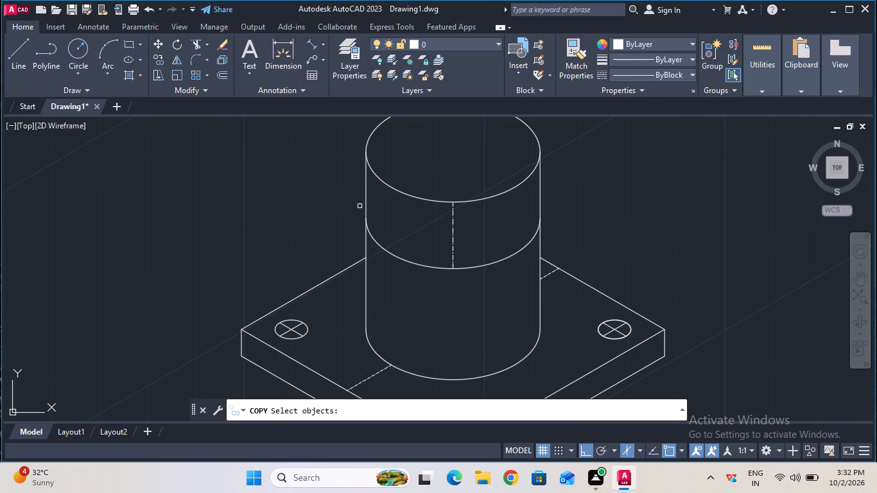
left_click(433, 268)
key("Return")
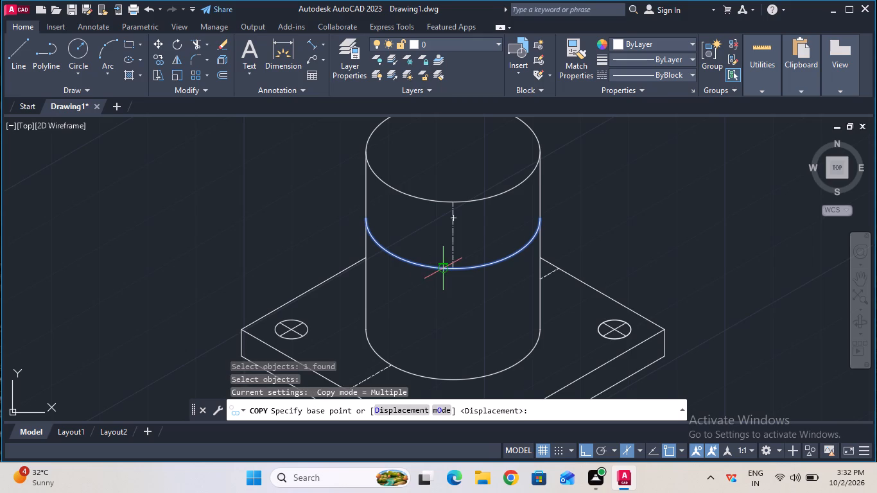
left_click(458, 267)
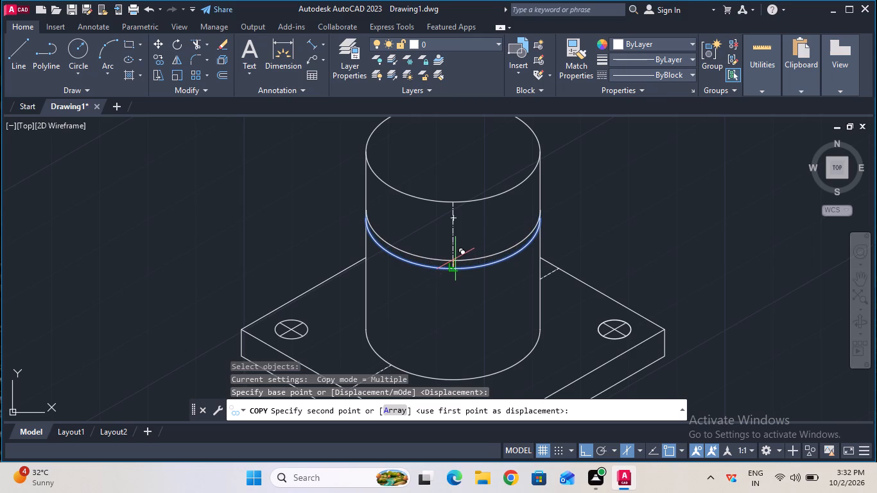
key("5")
key("Return")
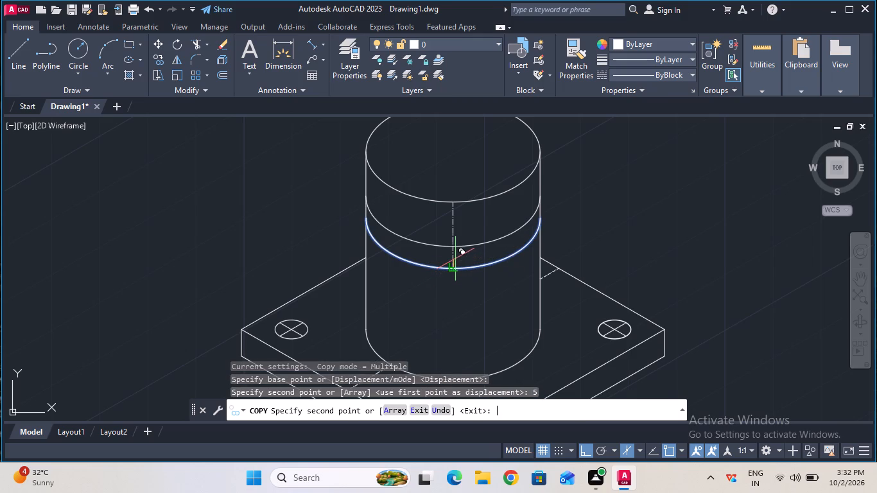
key("Escape")
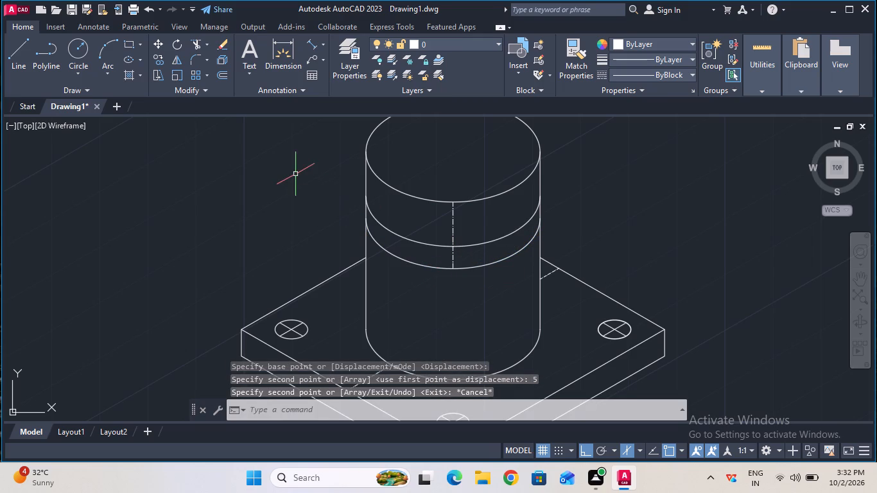
Trim away the lower of the two front arcs on the cylinder and the piece of vertical centerline below the upper one.
left_click(195, 46)
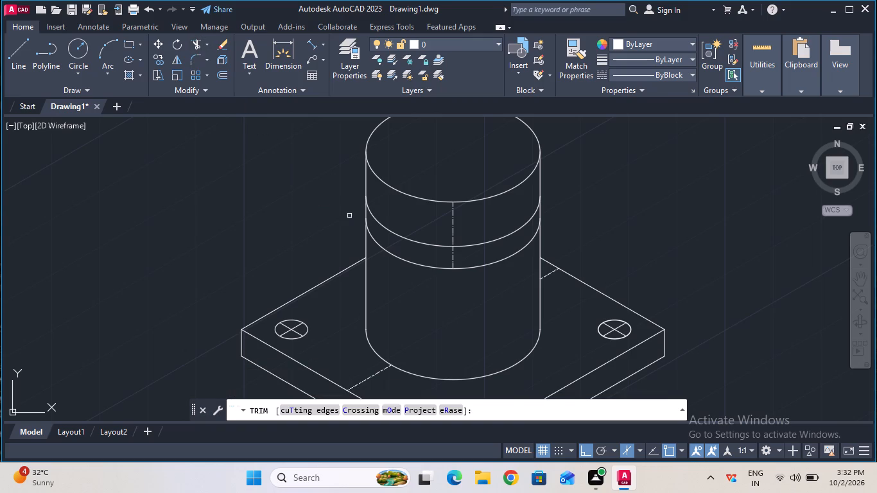
left_click(420, 264)
left_click_drag(433, 263, 453, 259)
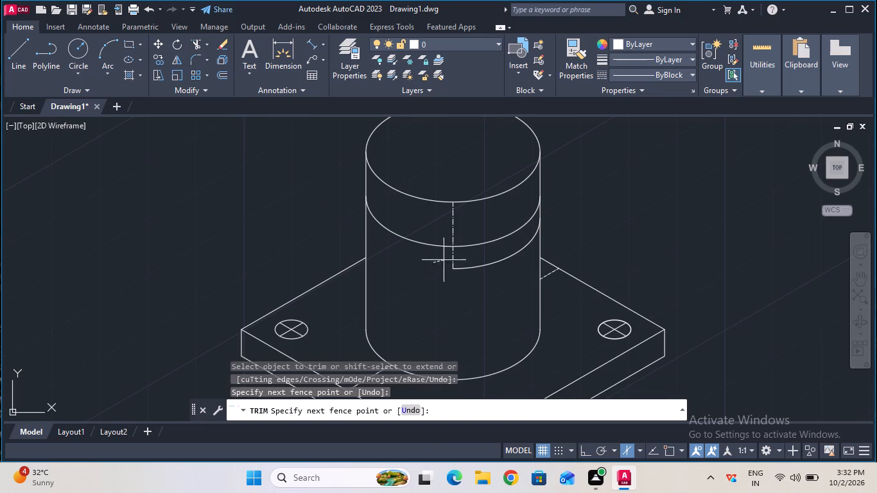
left_click_drag(453, 259, 457, 259)
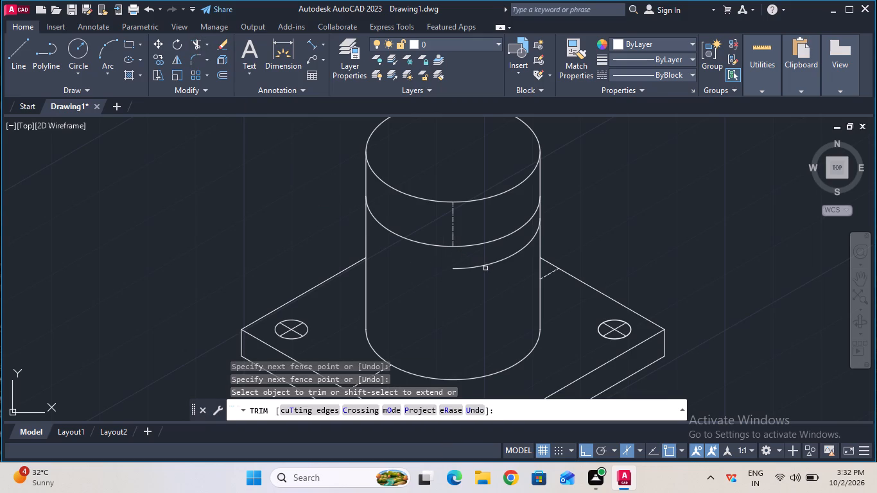
left_click(485, 268)
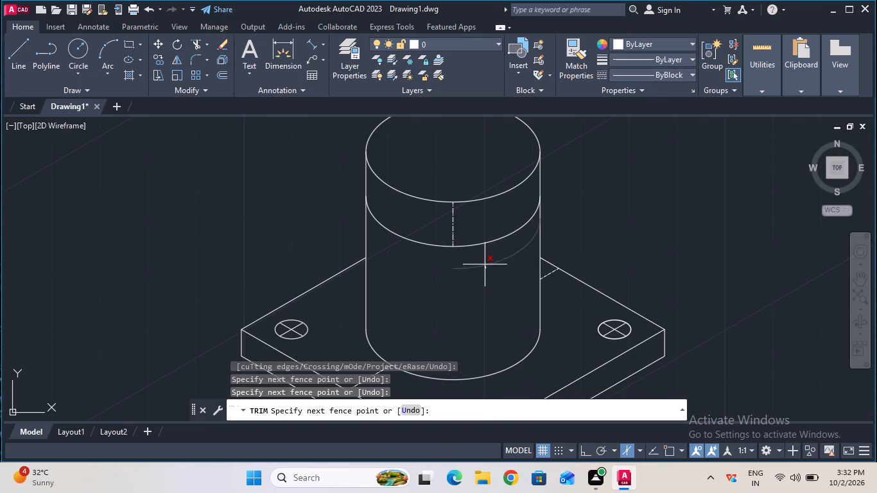
left_click(485, 264)
key("Escape")
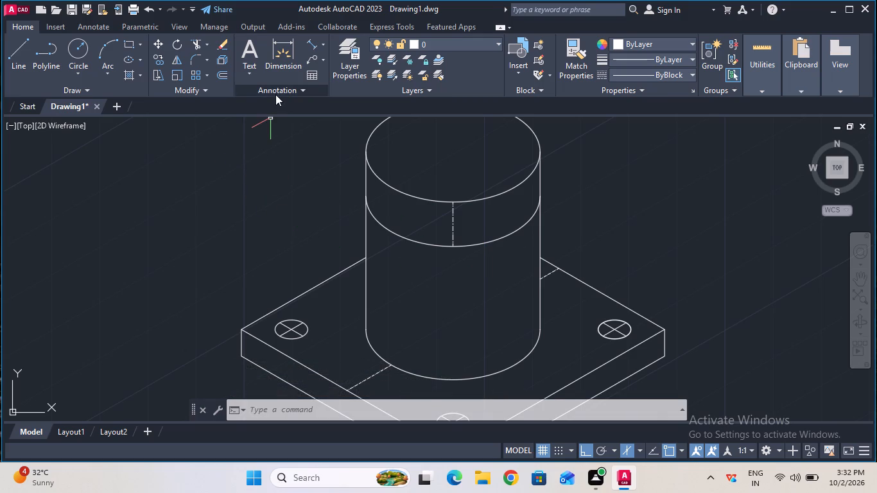
Copy the remaining front arc on the cylinder 20 mm straight down from its lowest point.
left_click(160, 60)
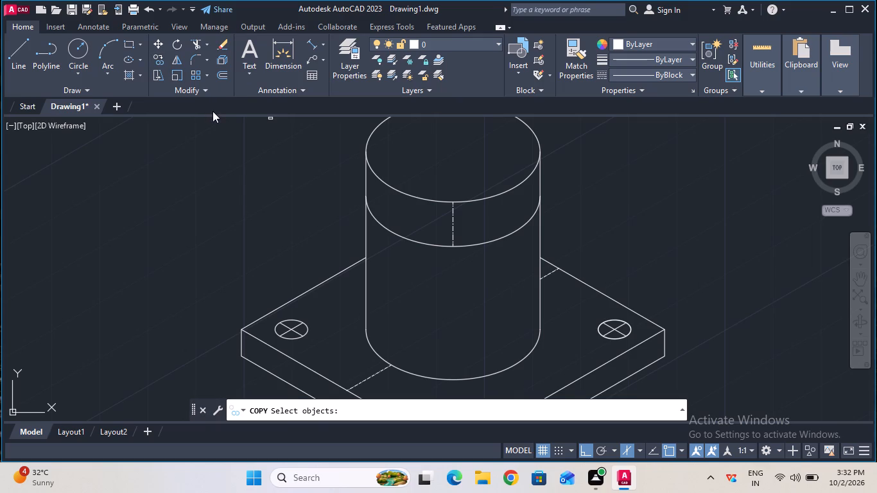
left_click(473, 243)
key("Return")
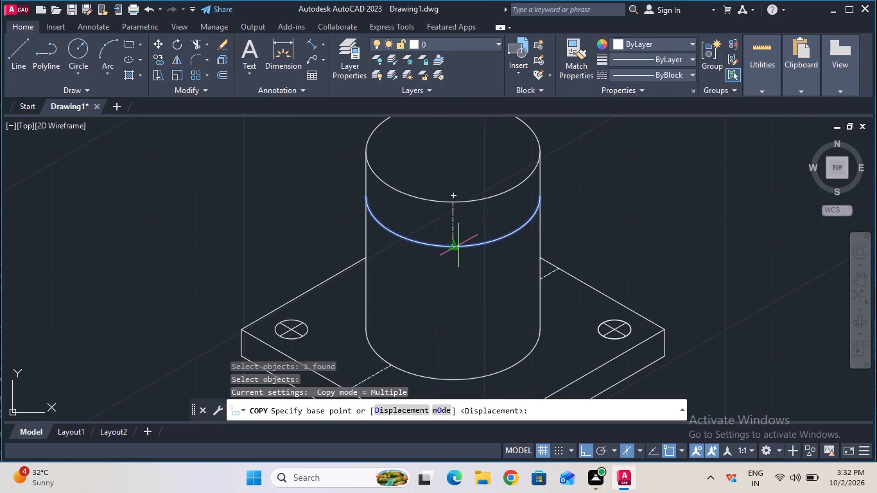
left_click(451, 246)
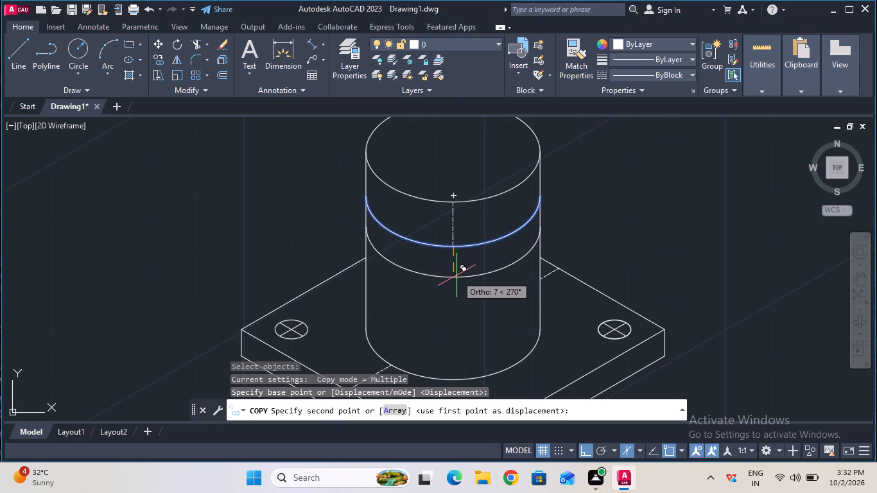
key("2")
key("0")
key("Return")
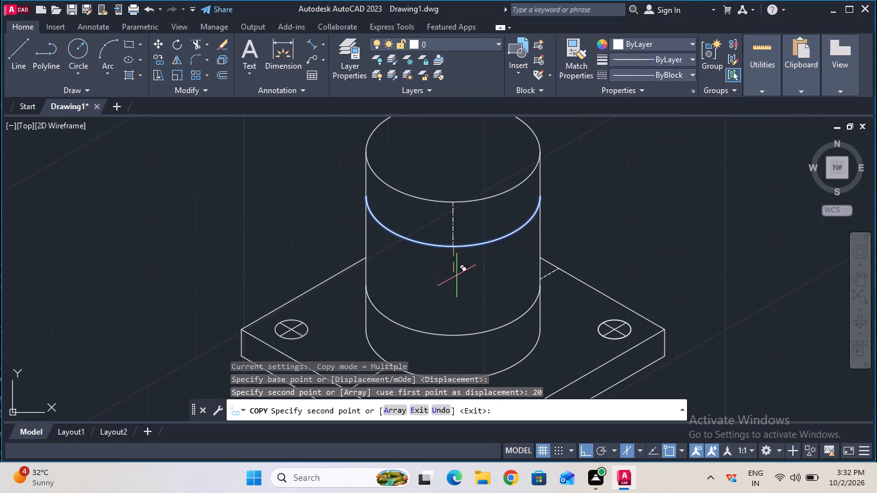
key("Escape")
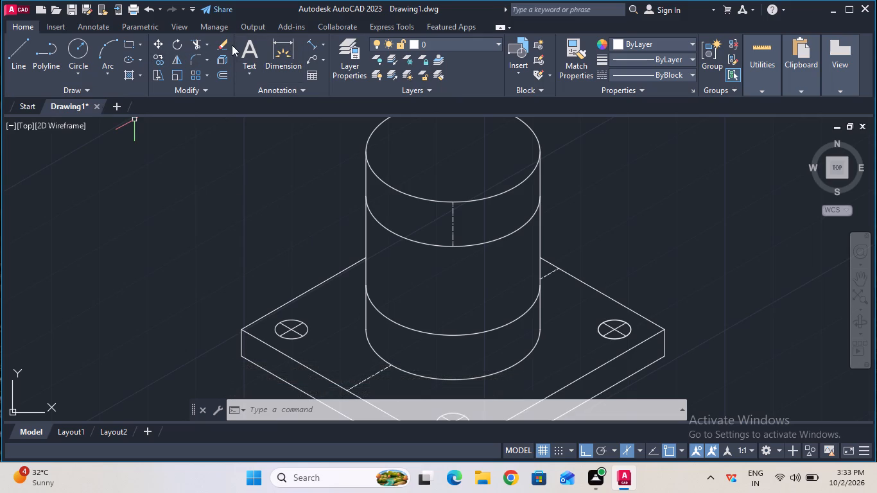
Trim away the vertical centerline between the cylinder's top isocircle and the upper front arc.
left_click(192, 40)
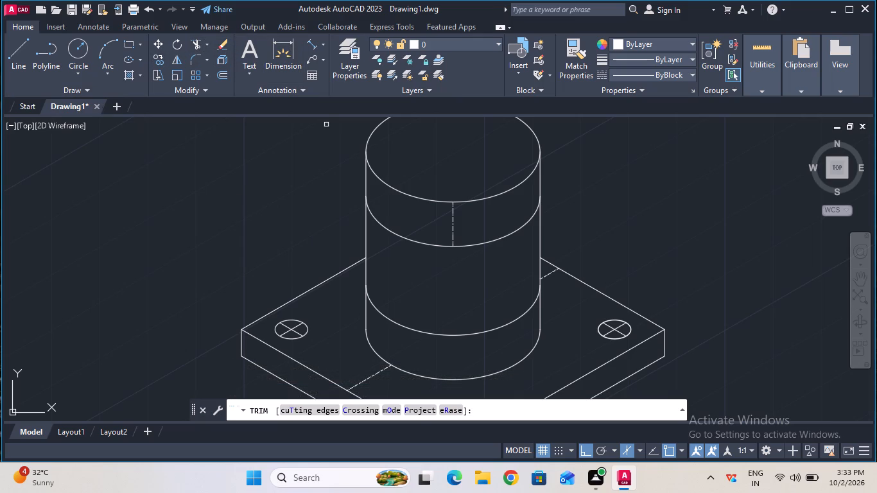
left_click(451, 223)
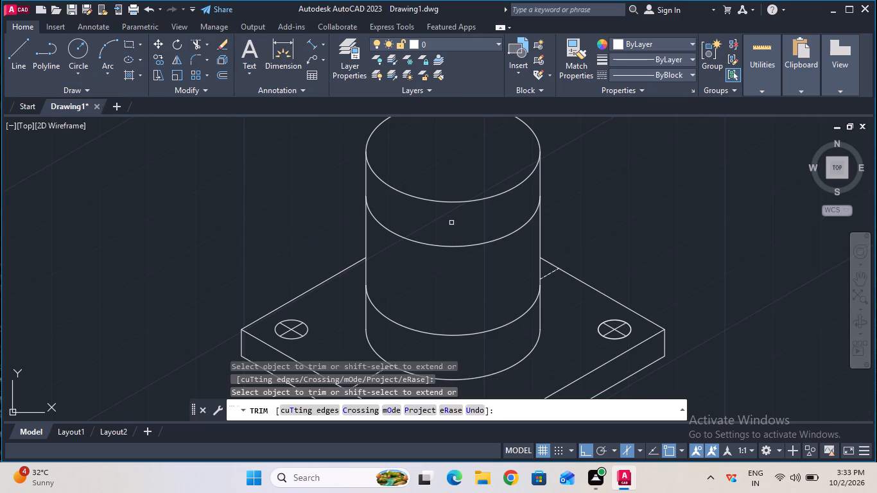
key("Escape")
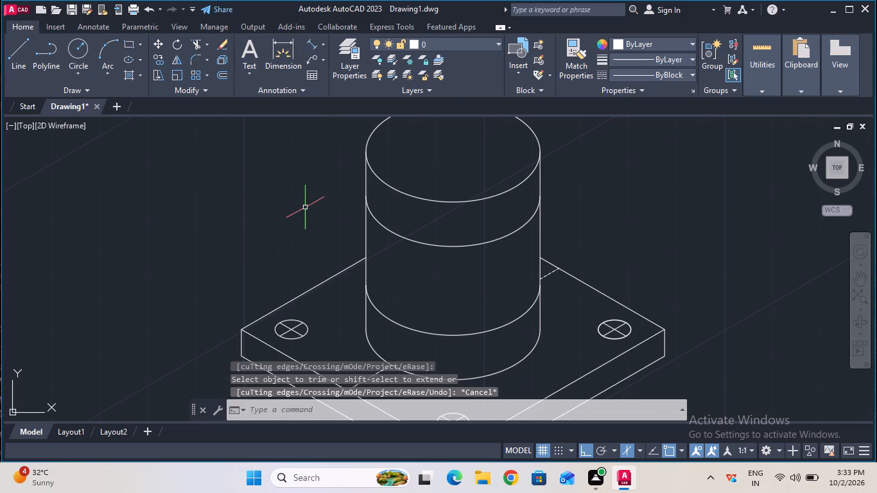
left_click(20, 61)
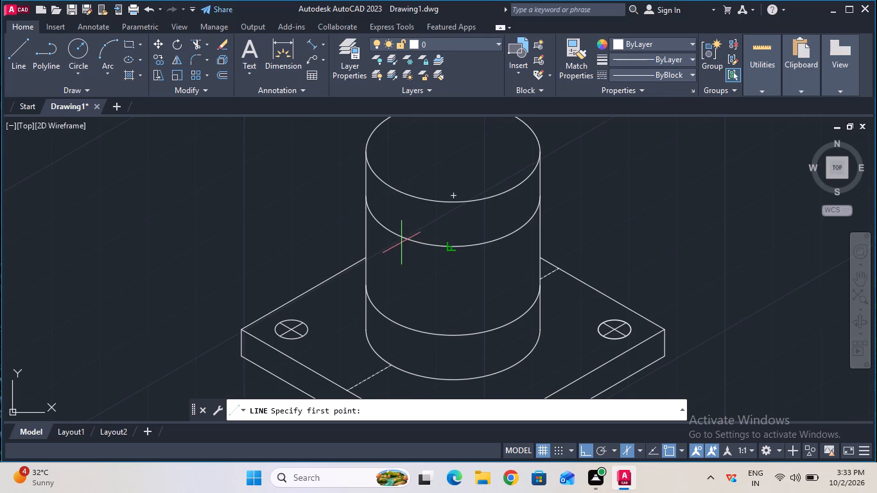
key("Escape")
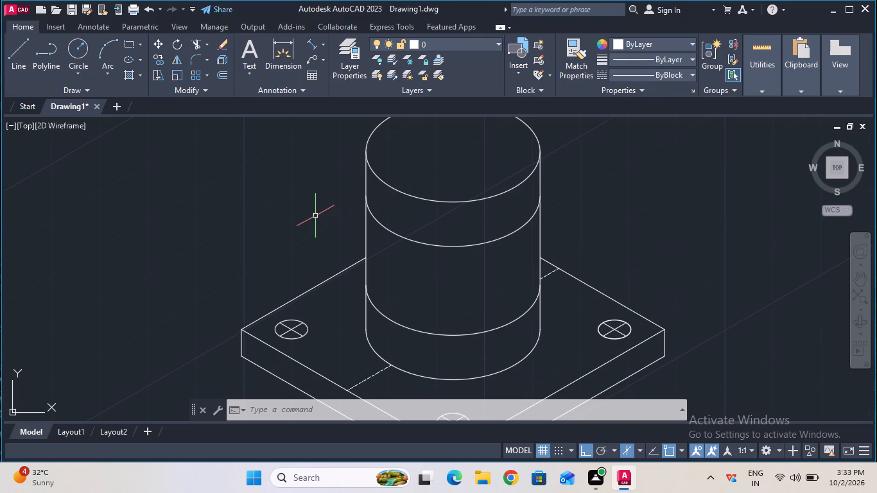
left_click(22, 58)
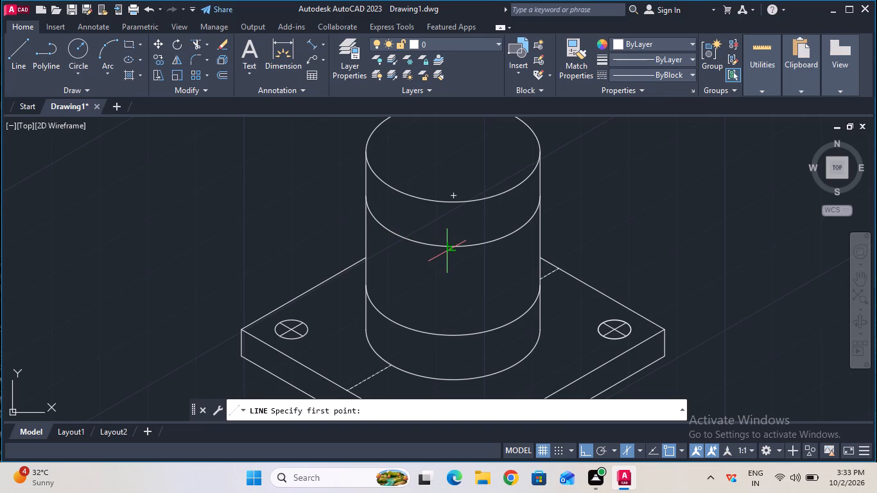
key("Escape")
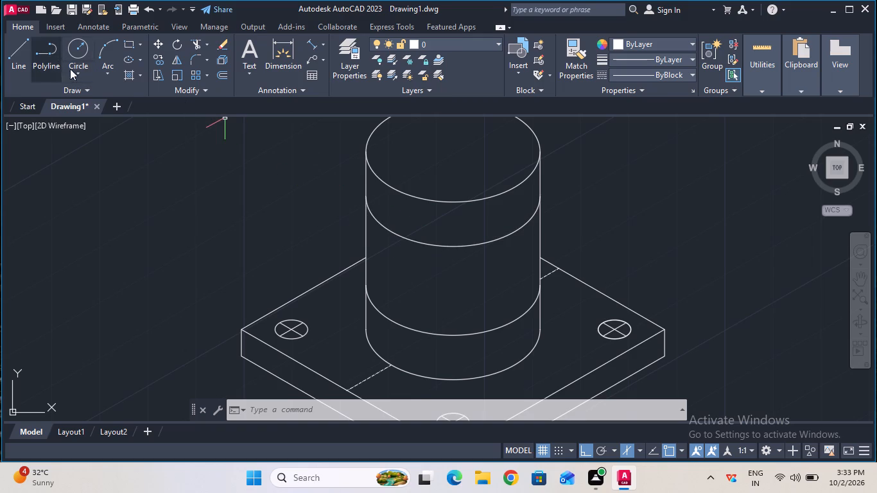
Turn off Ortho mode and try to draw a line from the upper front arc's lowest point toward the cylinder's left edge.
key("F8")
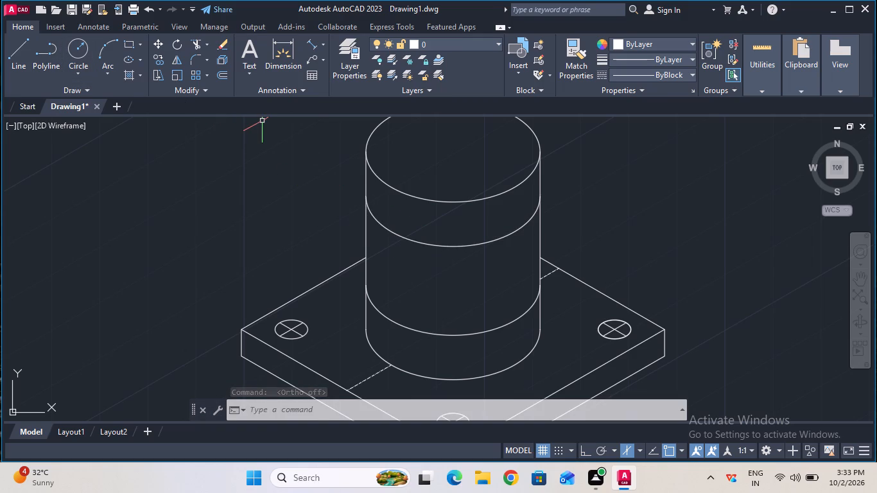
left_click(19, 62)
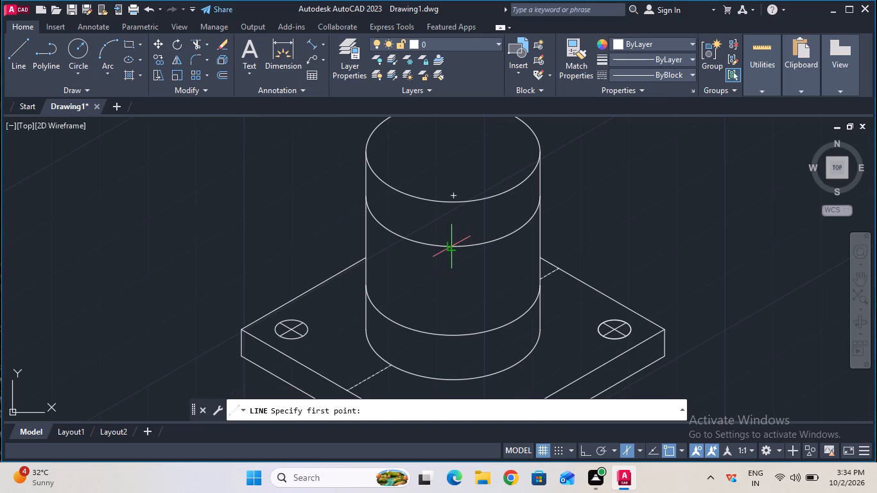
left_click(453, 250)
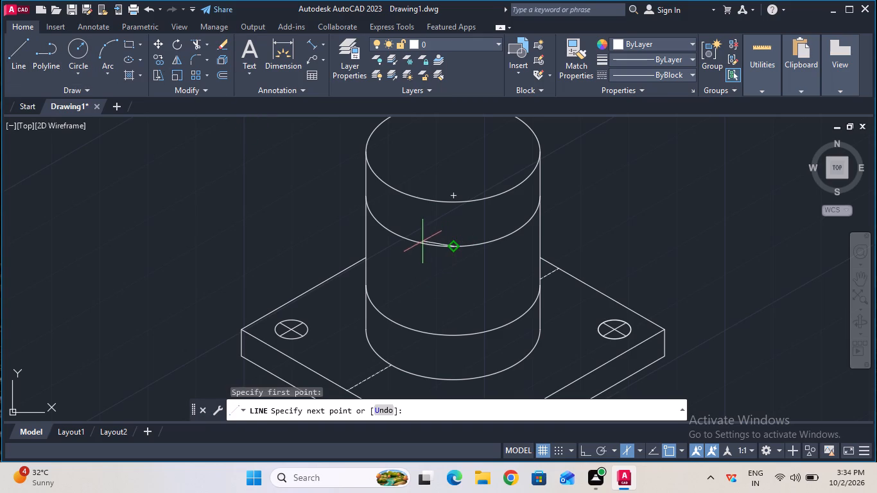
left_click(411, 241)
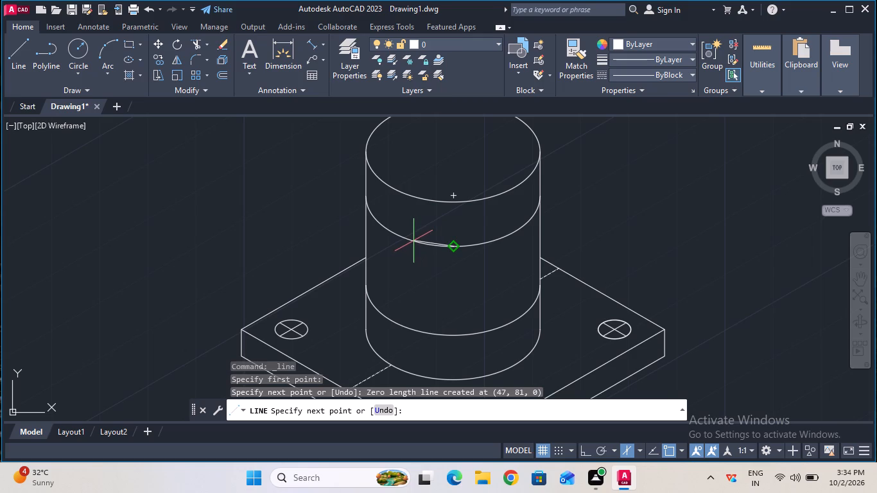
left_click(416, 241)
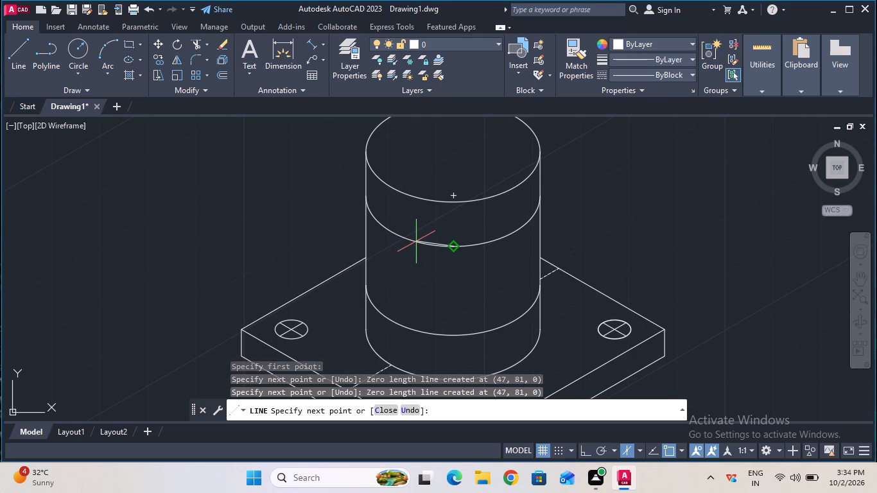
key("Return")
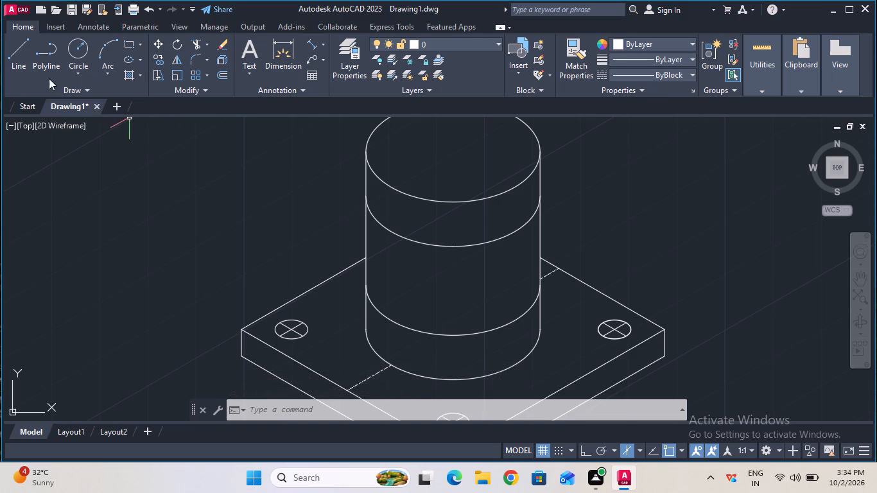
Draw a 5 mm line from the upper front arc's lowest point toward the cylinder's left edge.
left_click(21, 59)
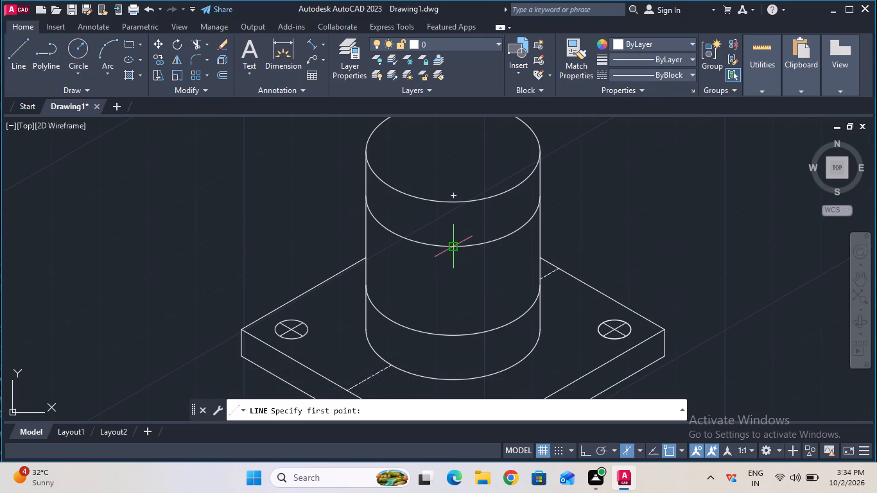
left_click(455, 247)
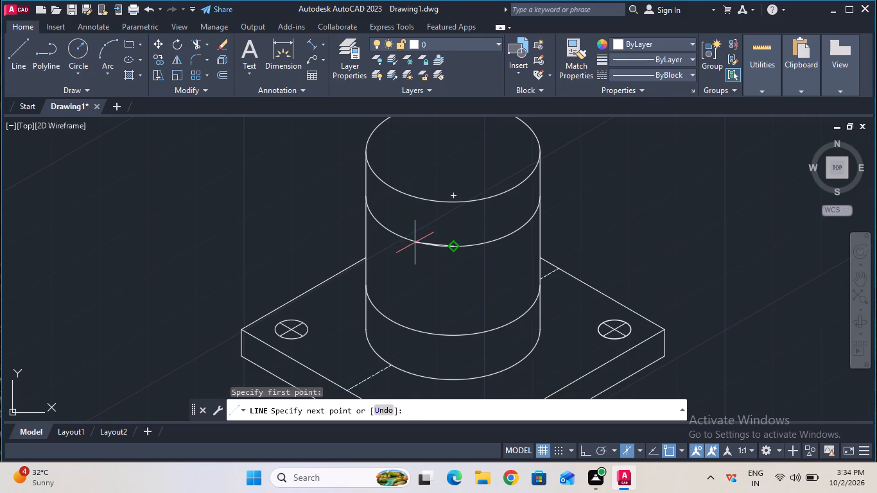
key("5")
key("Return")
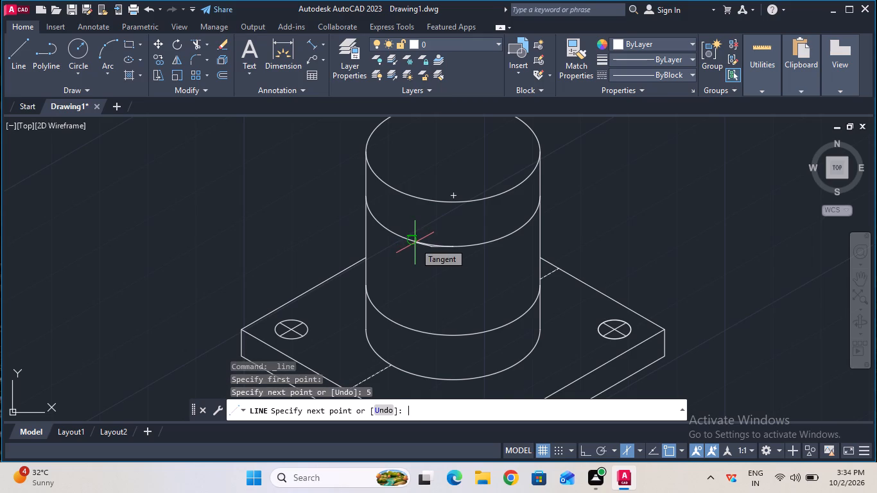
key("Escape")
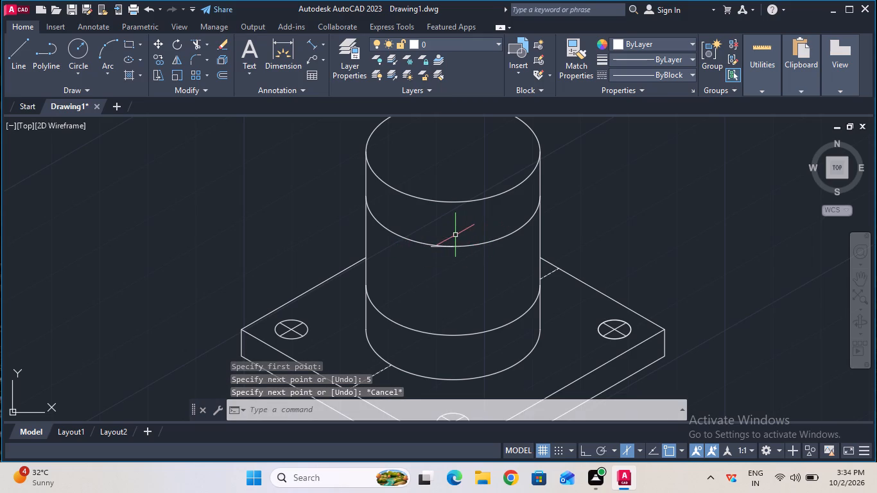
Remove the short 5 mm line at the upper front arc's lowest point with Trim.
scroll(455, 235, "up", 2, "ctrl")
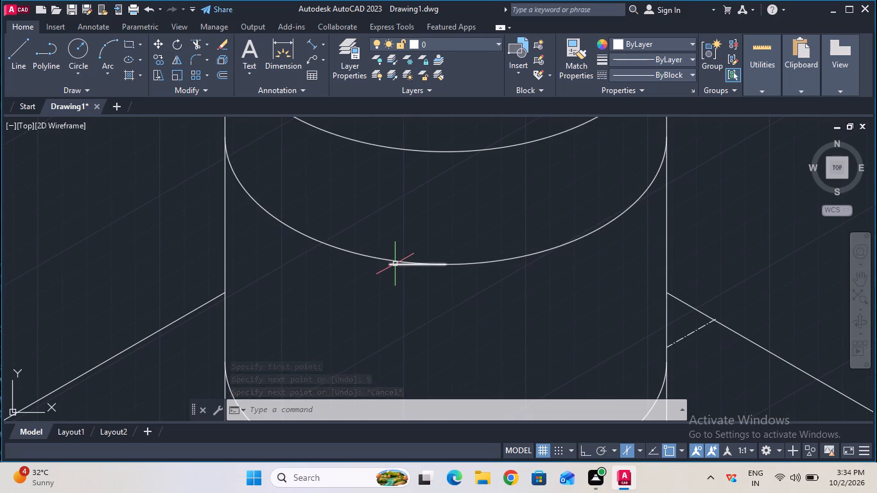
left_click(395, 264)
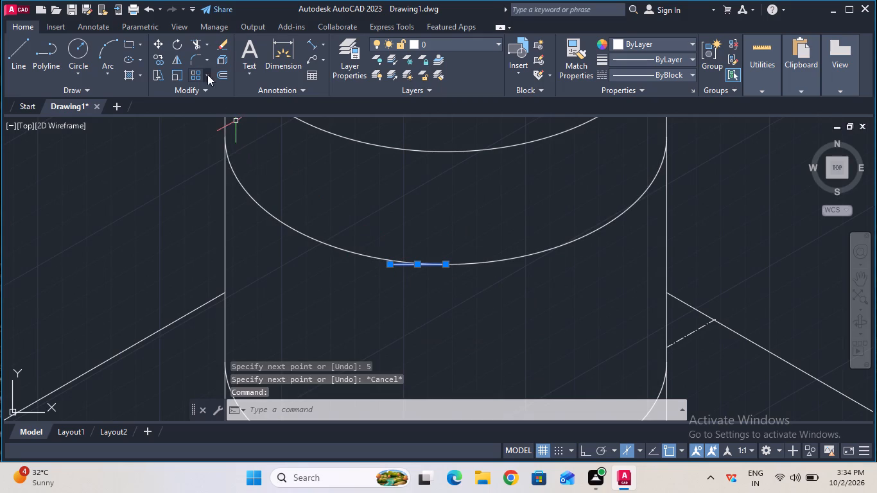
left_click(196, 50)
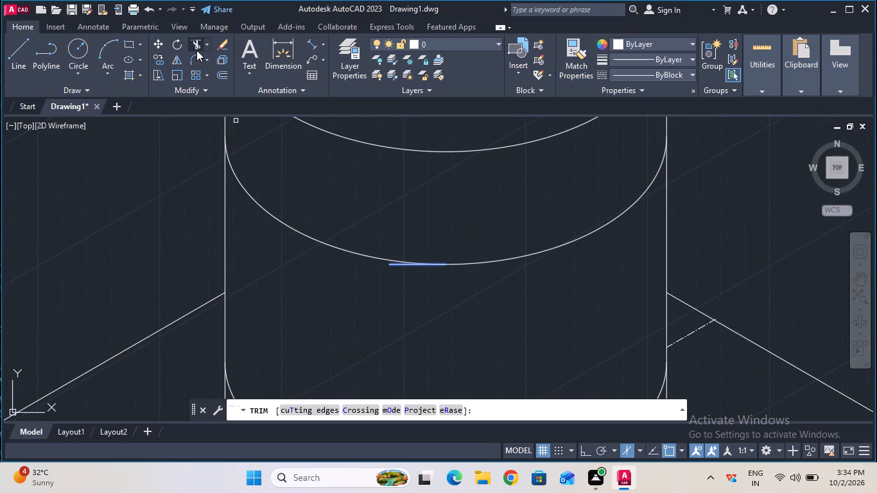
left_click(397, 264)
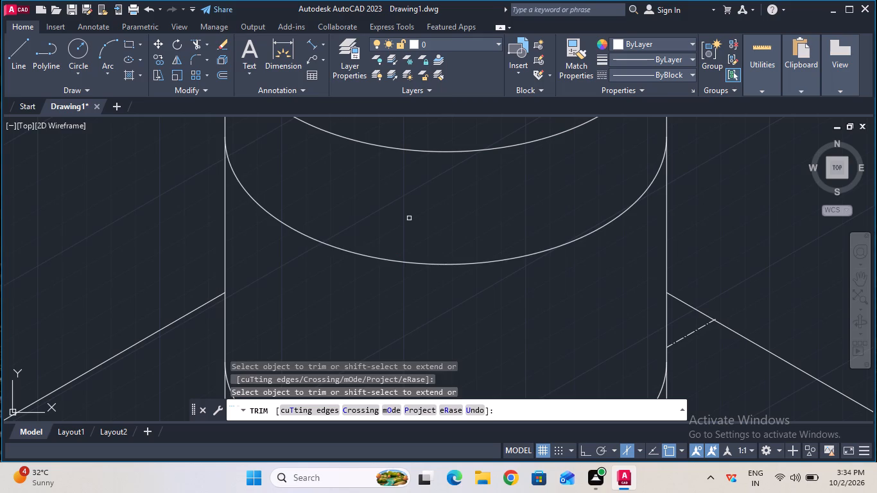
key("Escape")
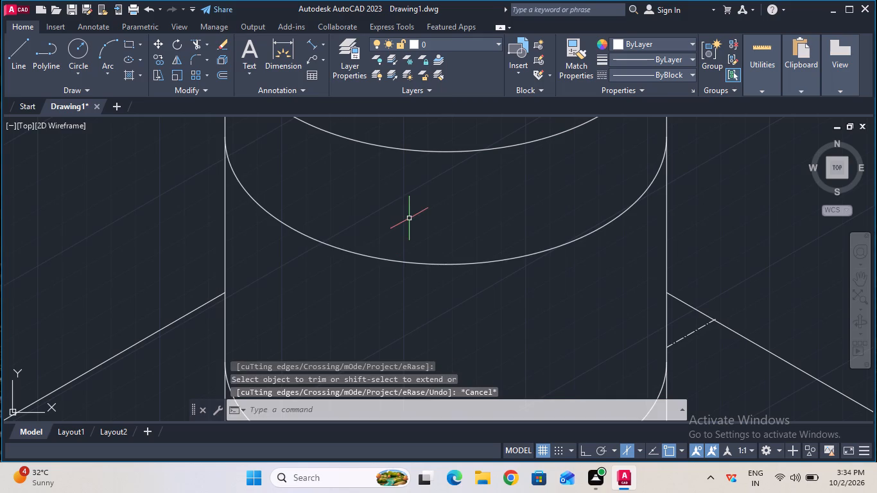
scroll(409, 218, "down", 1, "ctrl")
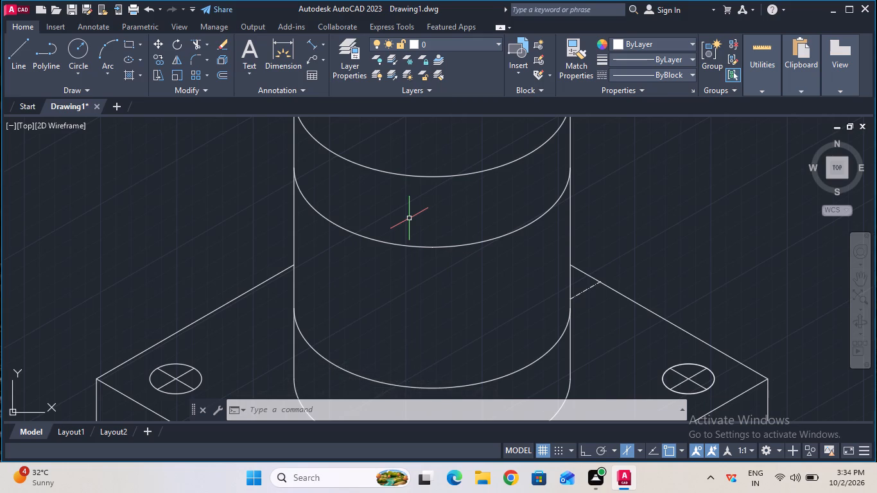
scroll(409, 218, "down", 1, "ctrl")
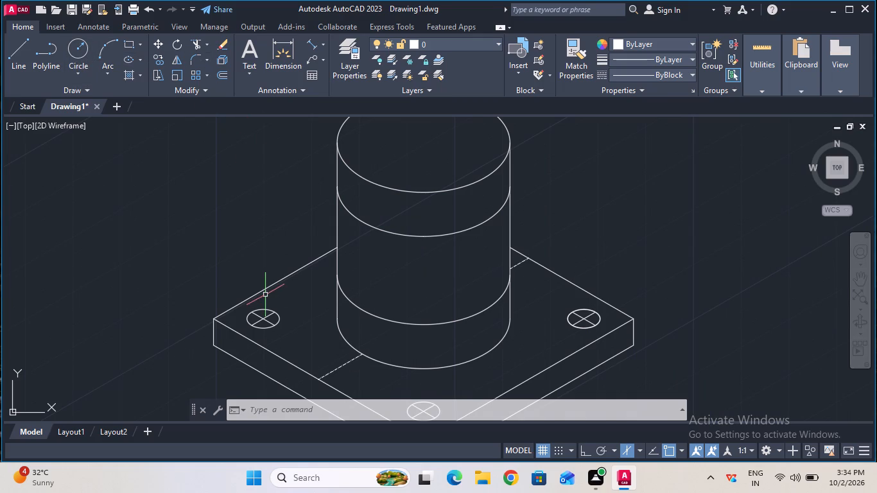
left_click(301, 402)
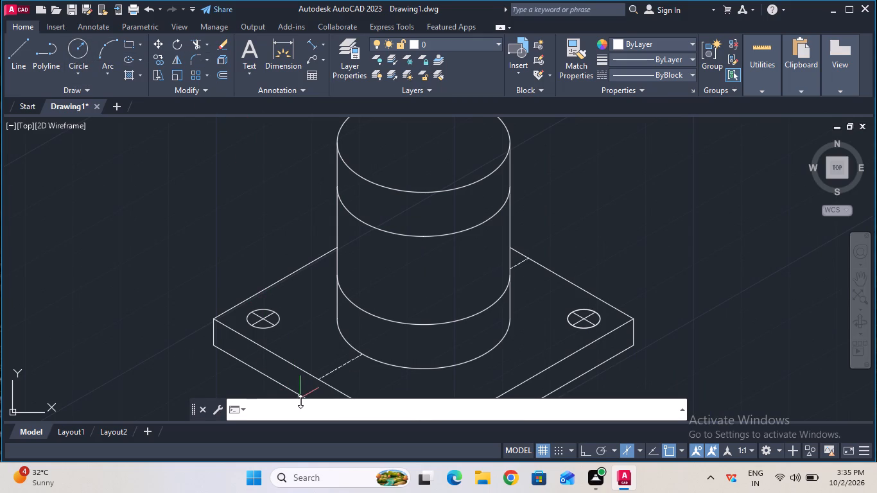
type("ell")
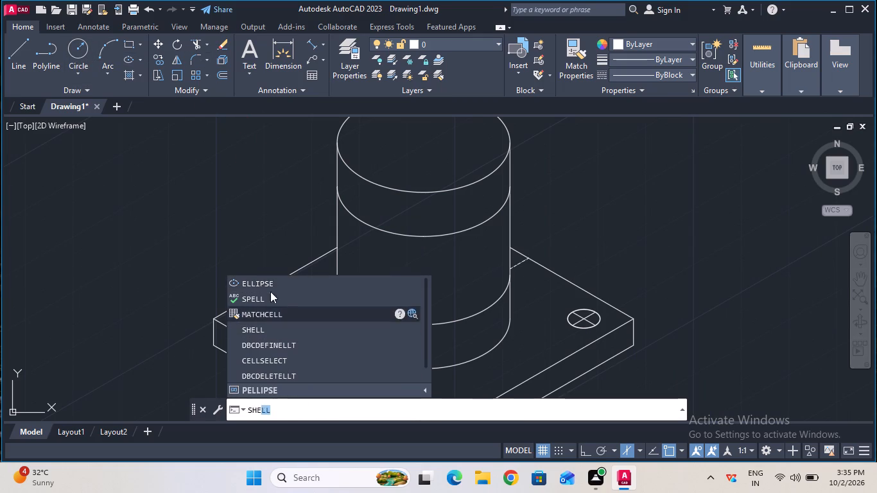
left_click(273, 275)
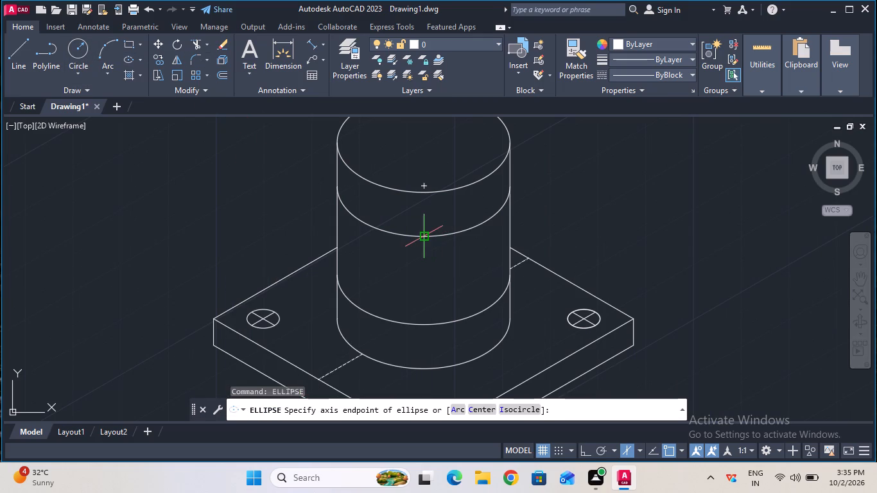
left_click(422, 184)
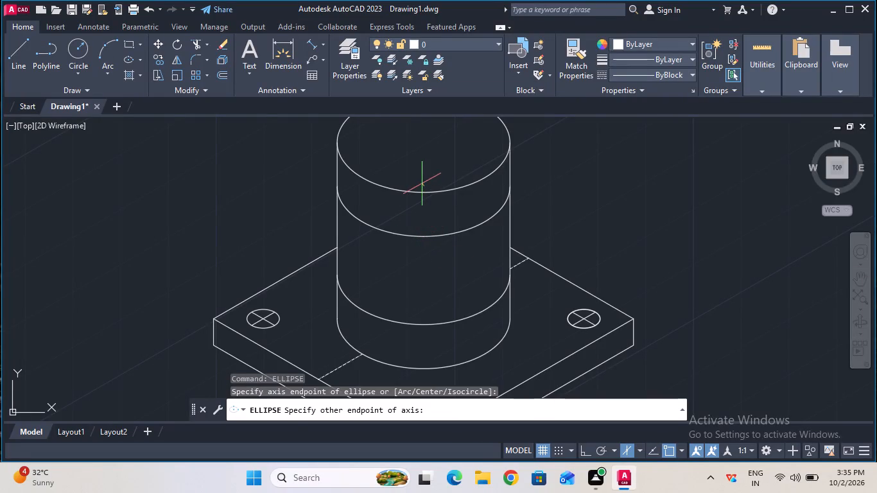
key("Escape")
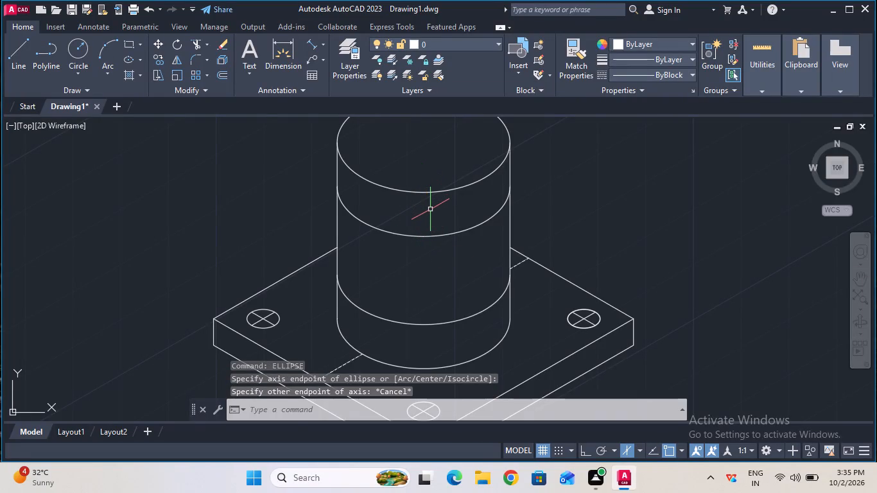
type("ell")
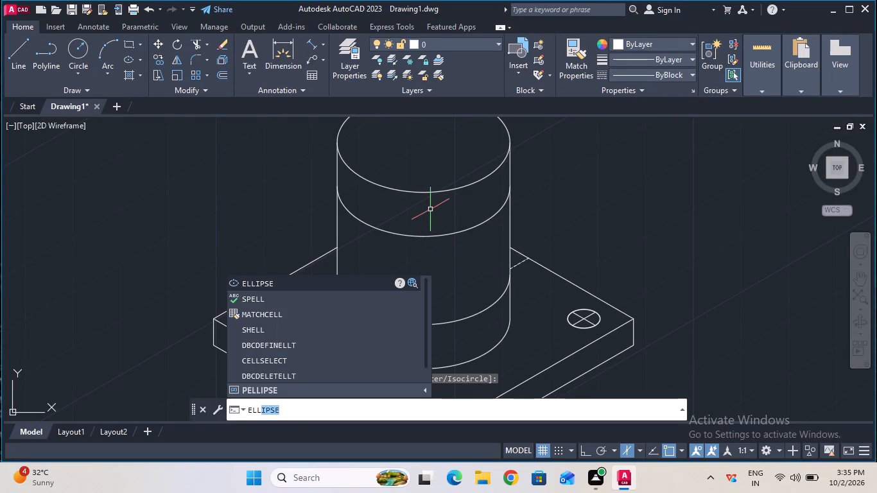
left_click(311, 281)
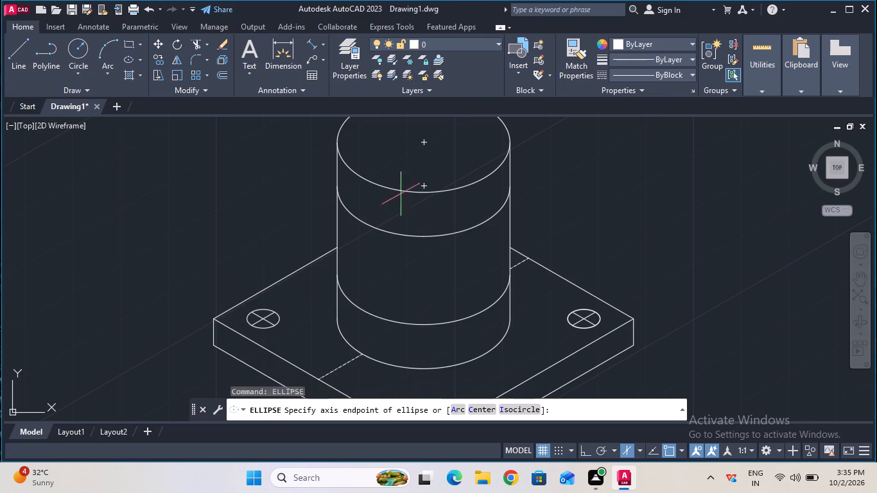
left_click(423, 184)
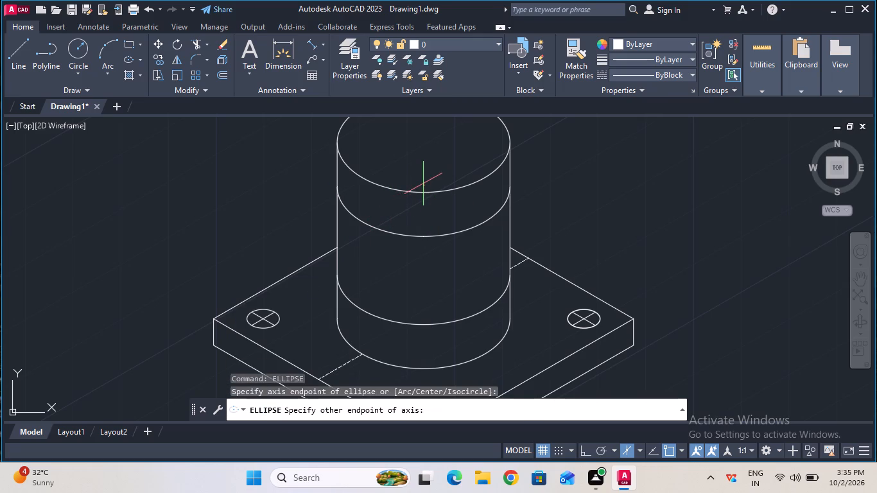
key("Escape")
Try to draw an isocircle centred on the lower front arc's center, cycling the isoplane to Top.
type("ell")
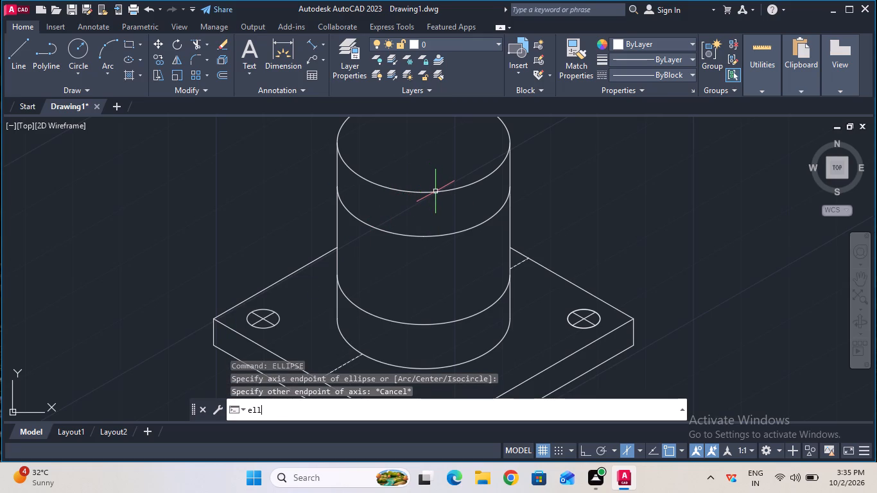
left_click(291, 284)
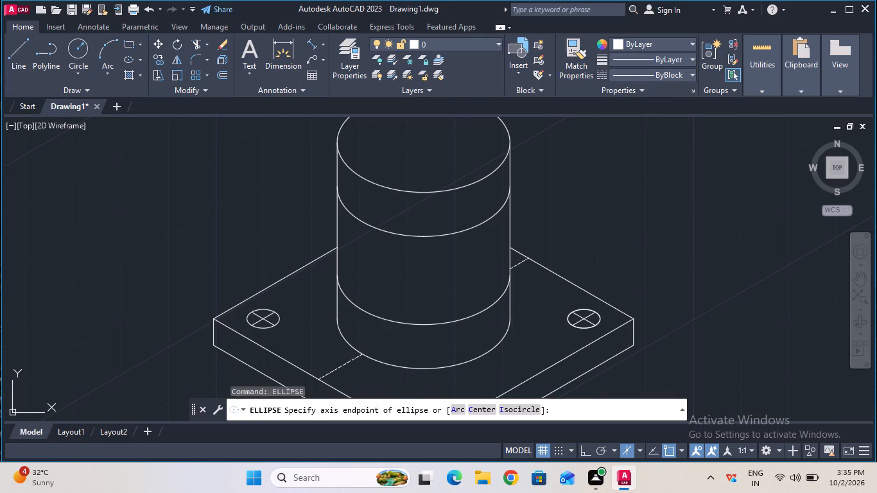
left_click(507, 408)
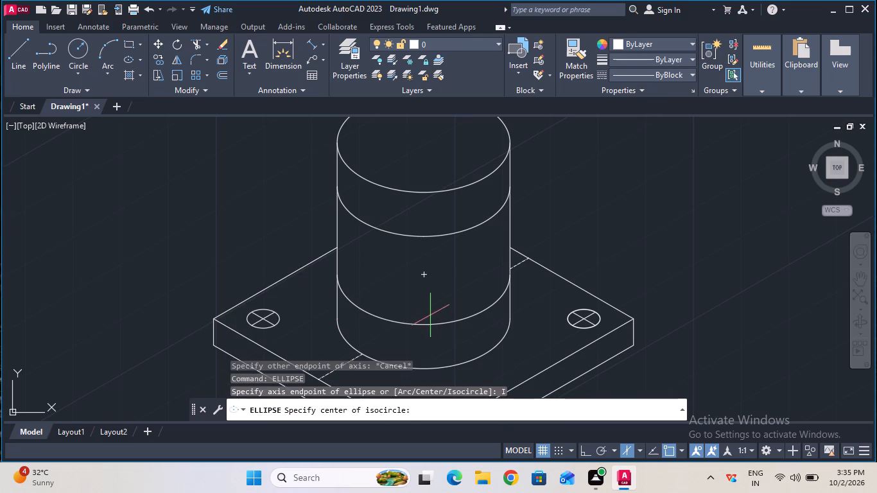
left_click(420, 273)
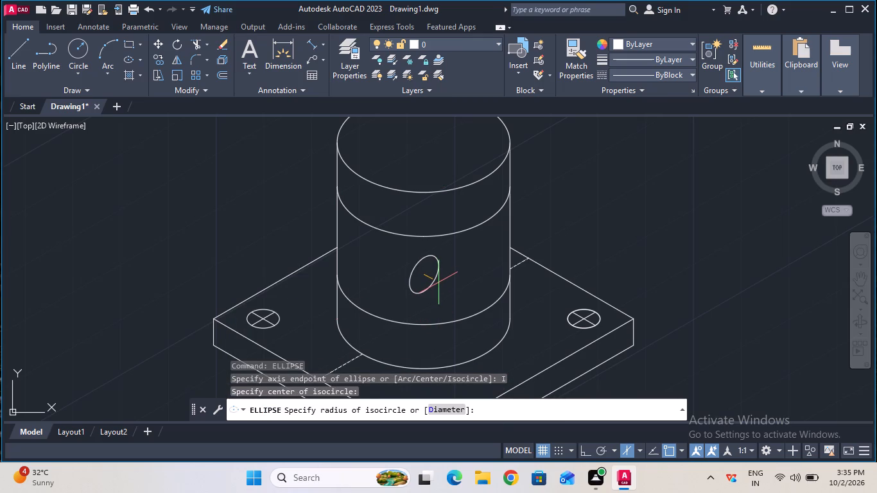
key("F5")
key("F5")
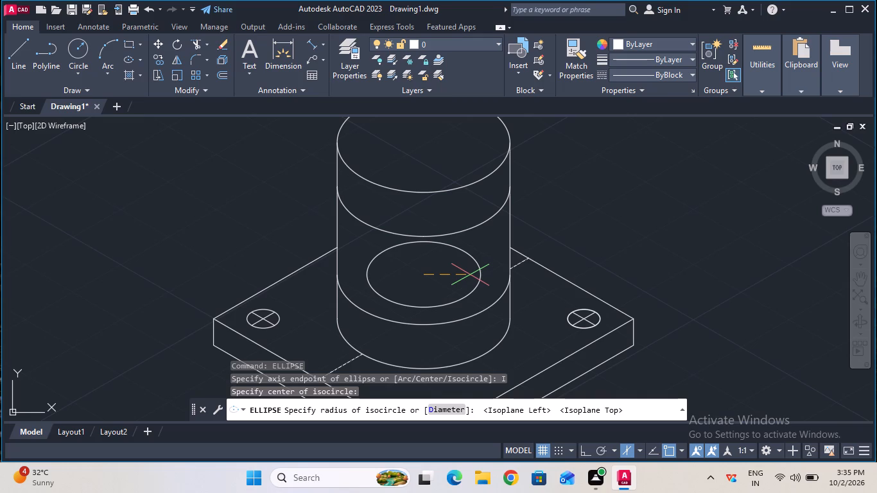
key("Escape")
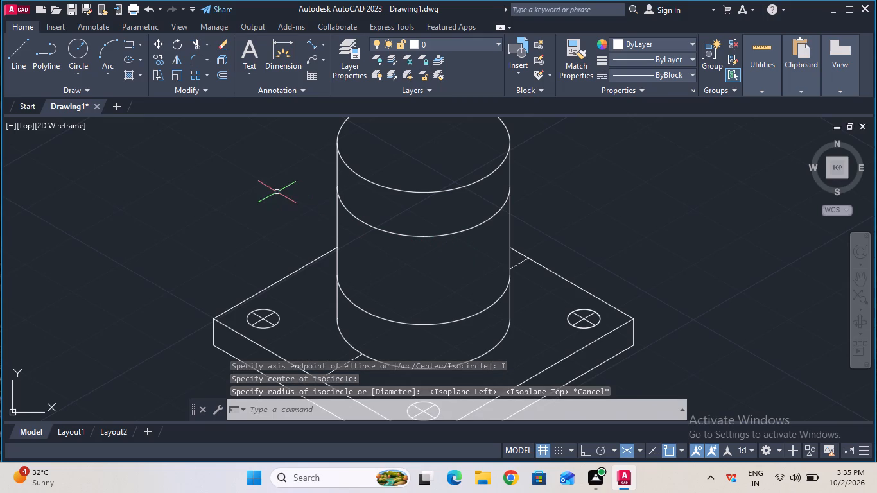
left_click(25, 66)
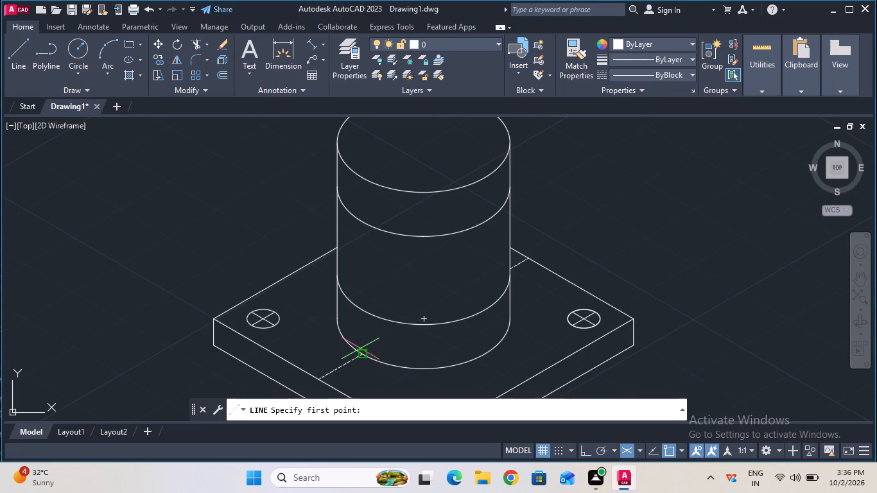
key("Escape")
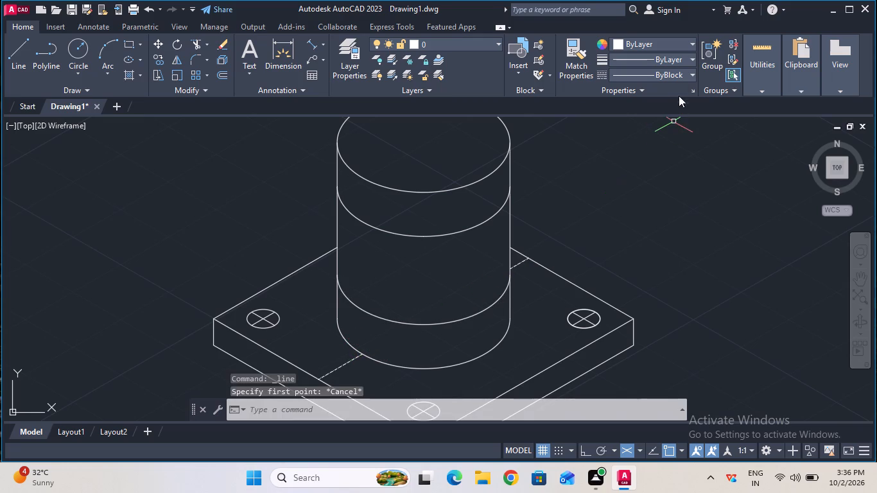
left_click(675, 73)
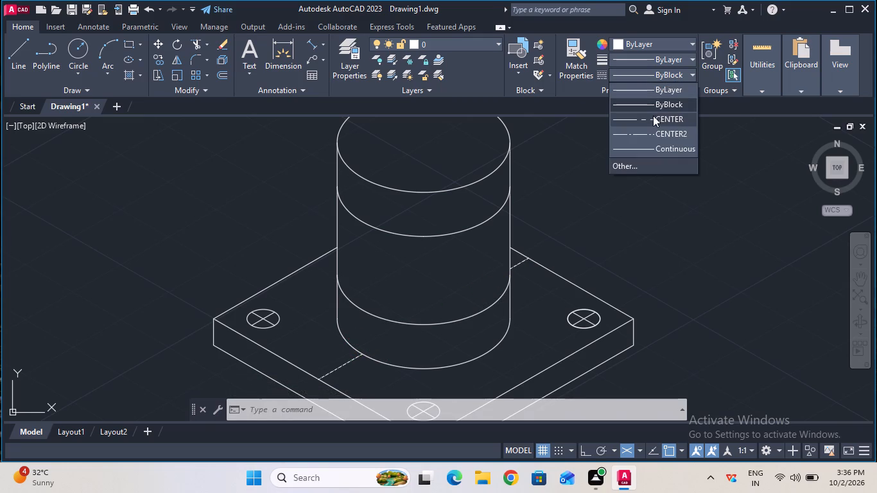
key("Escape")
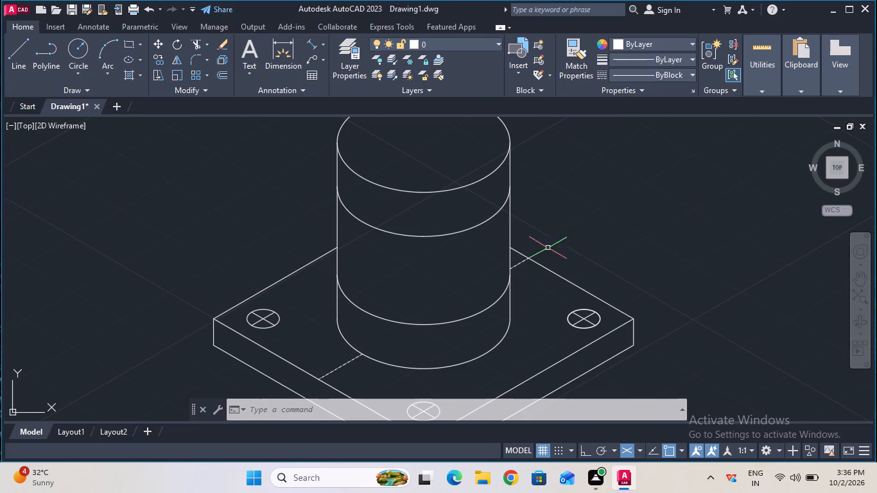
Set the linetype to CENTER and, with Ortho on, draw a 5 mm line from the plate's front-right top edge midpoint toward the cylinder.
scroll(548, 270, "down", 1, "ctrl")
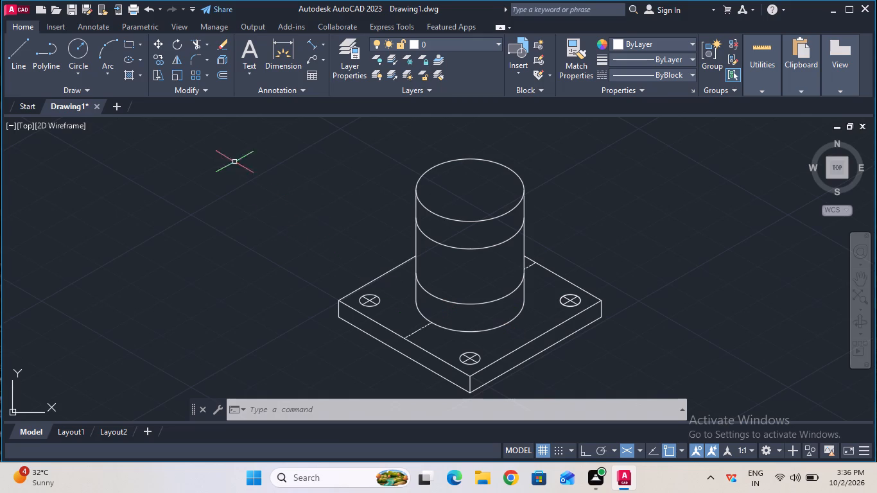
left_click(672, 74)
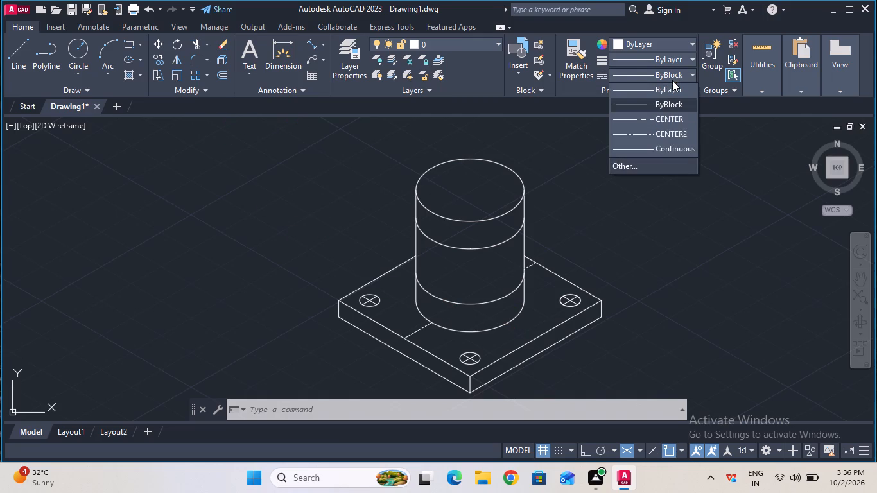
left_click(666, 114)
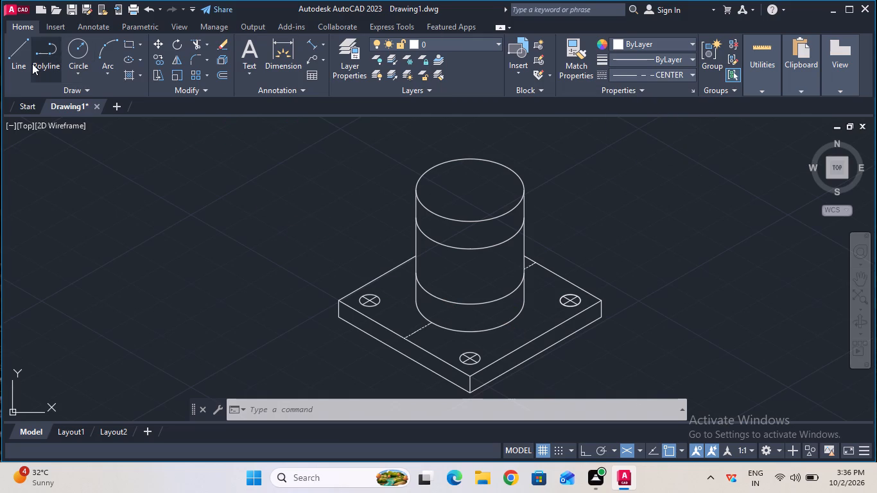
left_click(22, 61)
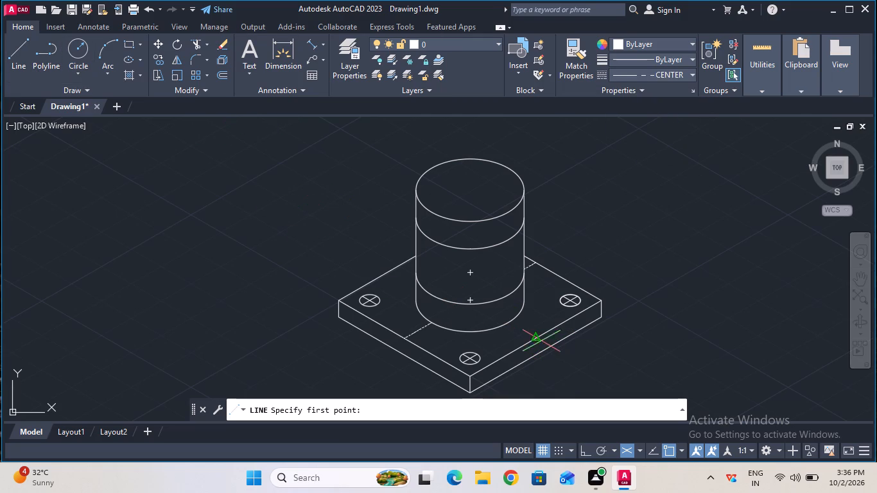
left_click(536, 337)
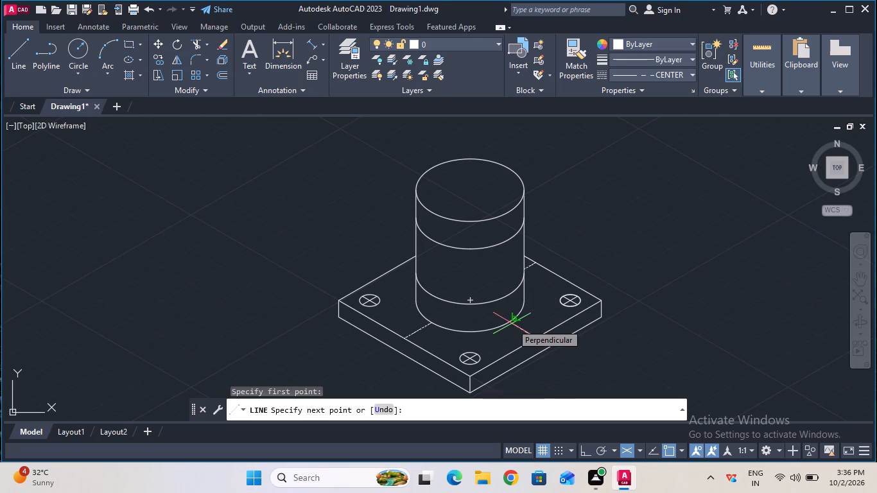
key("F8")
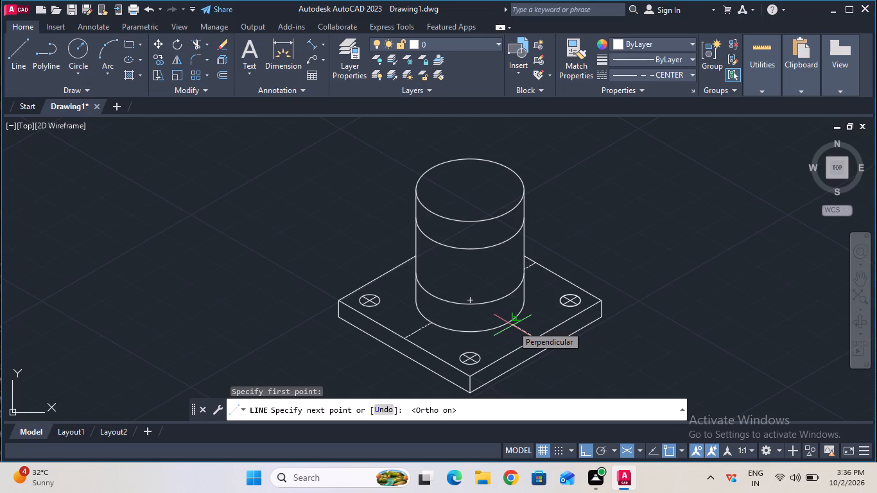
key("5")
key("Return")
key("Escape")
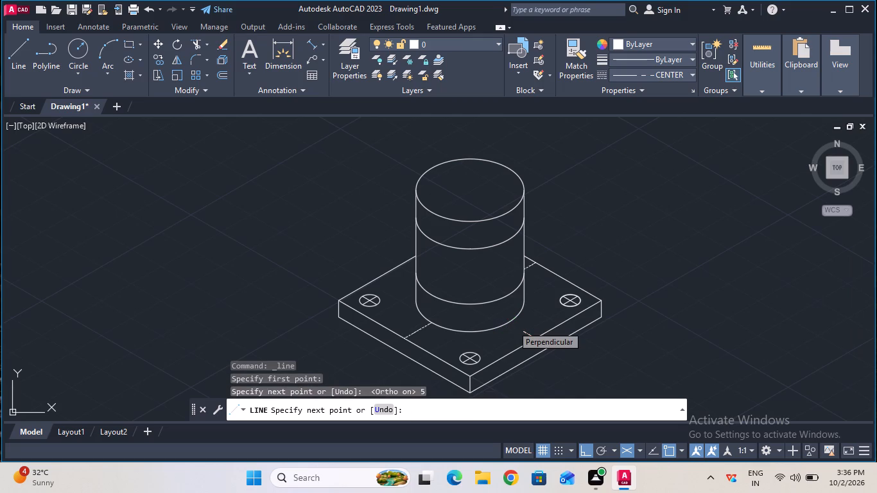
Extend the new 5 mm centerline on the plate's front-right side to the cylinder's base arc.
left_click(204, 45)
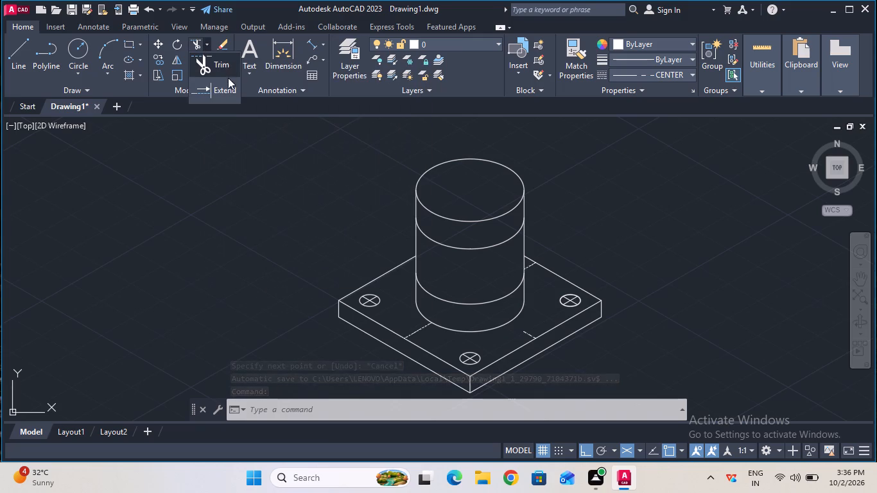
left_click(228, 79)
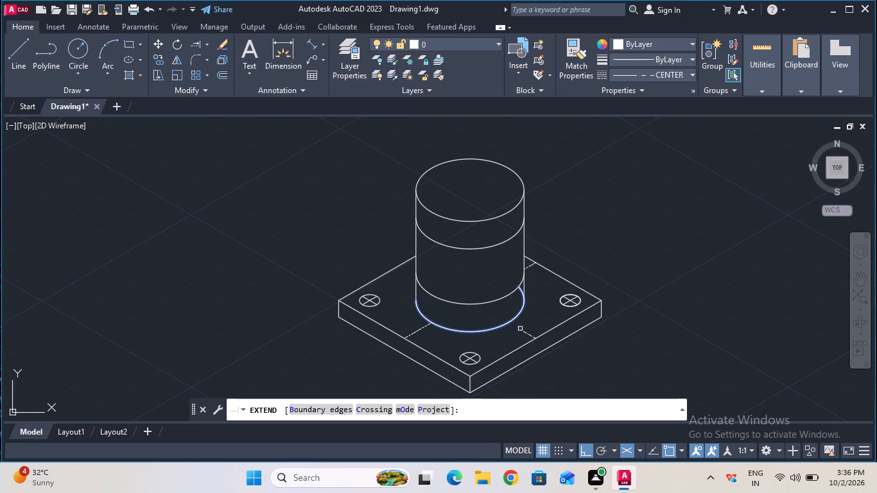
left_click(524, 332)
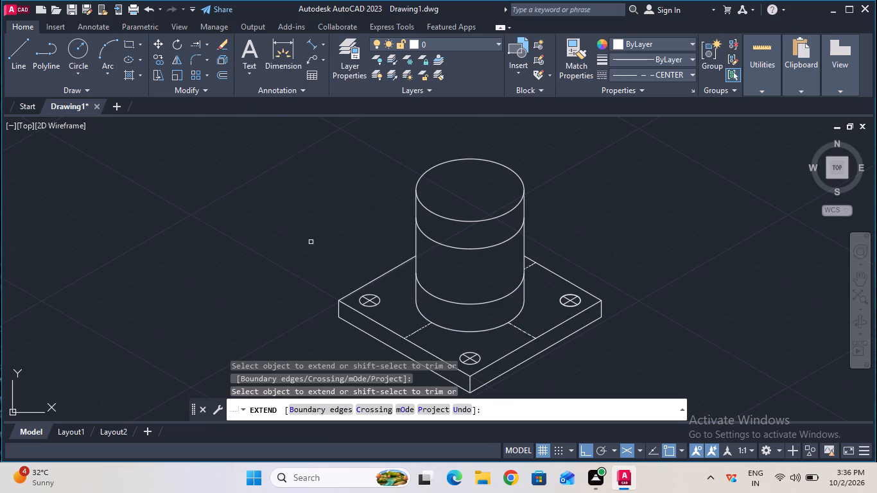
key("Escape")
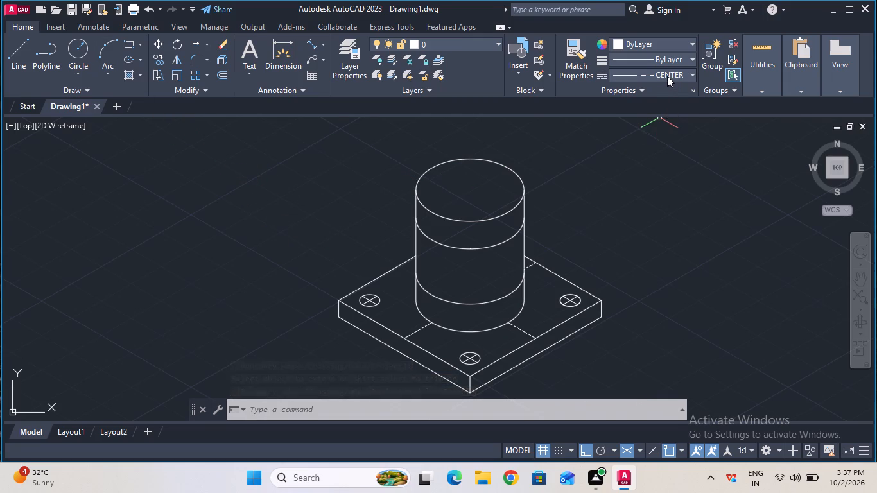
In the right isoplane, draw a 30 mm vertical centerline upward from where the front-left plate centerline meets the cylinder's base.
left_click(22, 42)
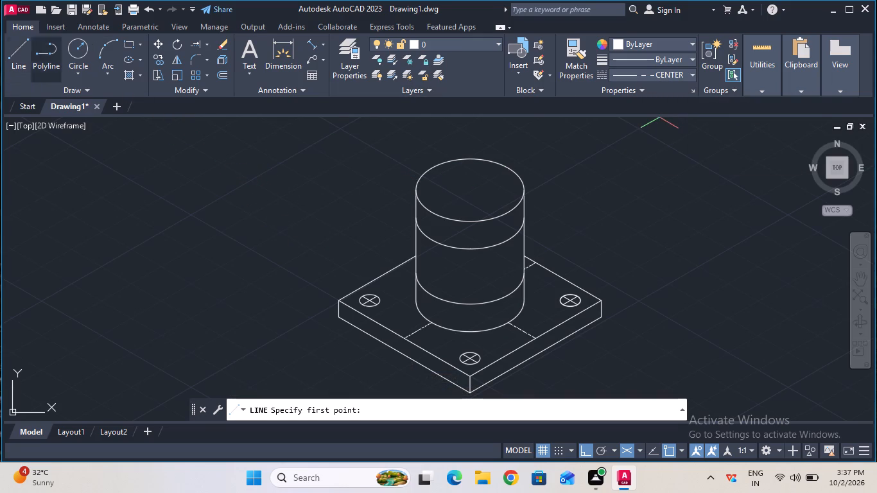
left_click(428, 322)
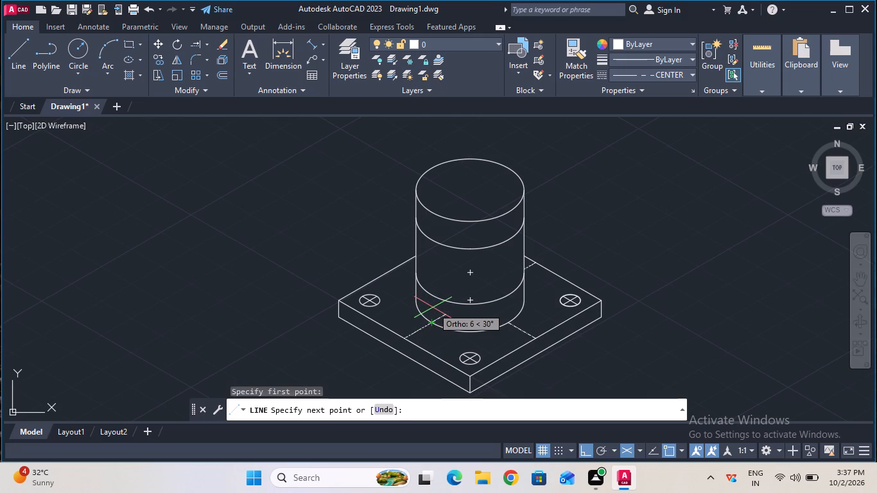
key("F5")
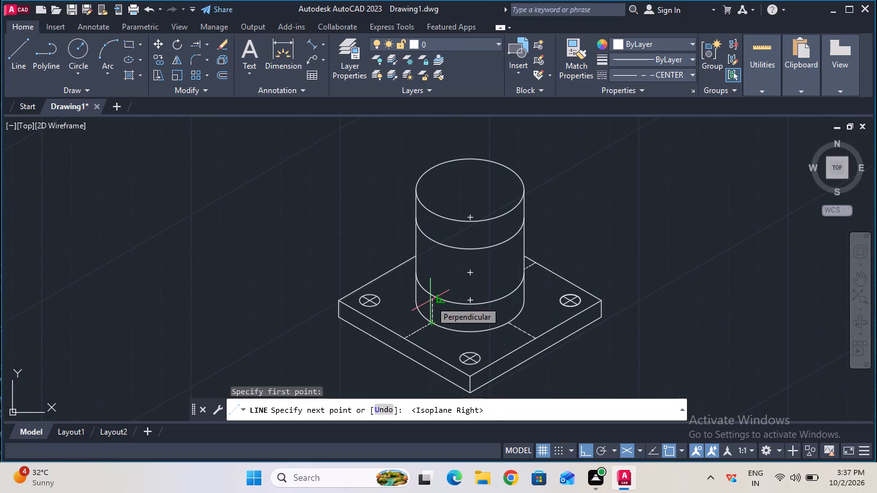
type("30")
key("Return")
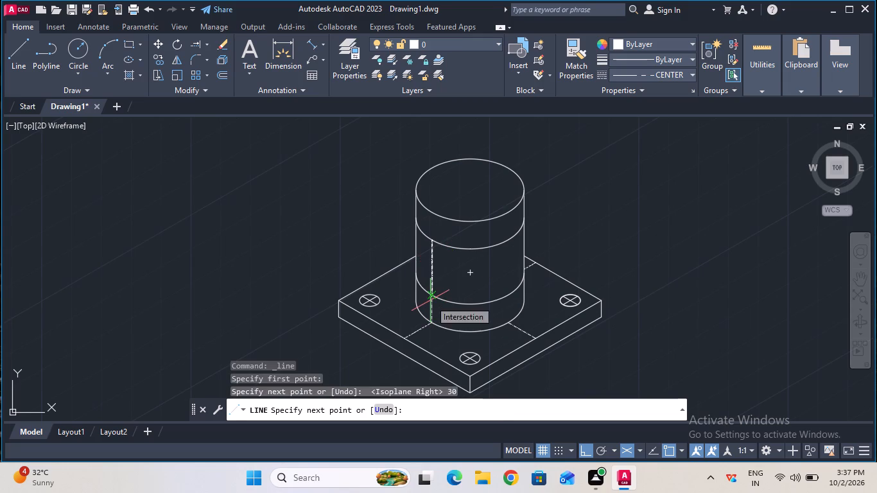
Draw a 30 mm vertical centerline upward from where the front-right plate centerline meets the cylinder's base arc.
key("Escape")
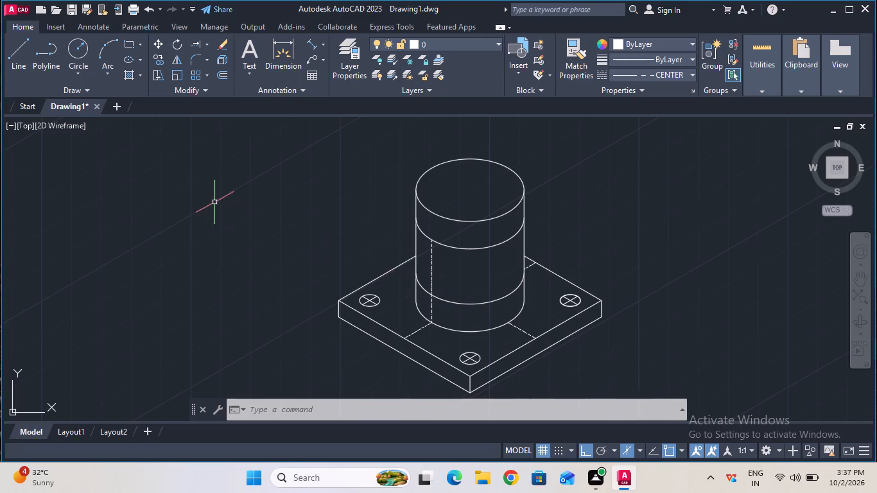
left_click(15, 74)
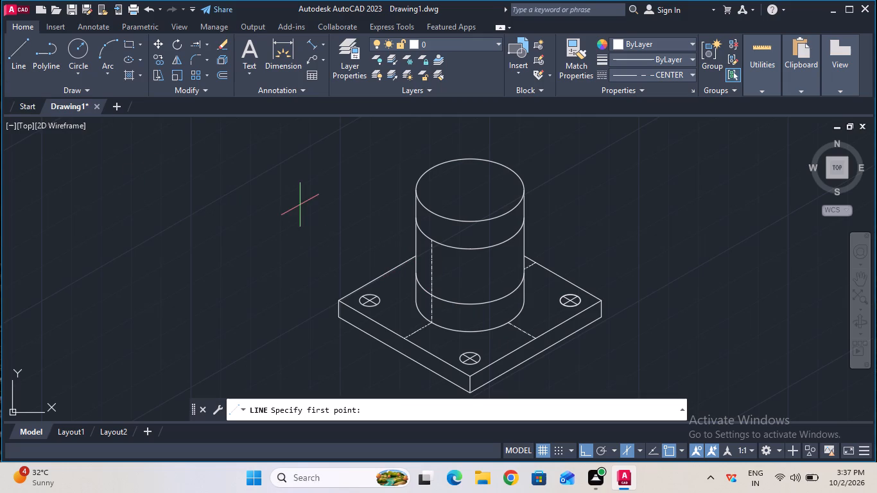
left_click(510, 323)
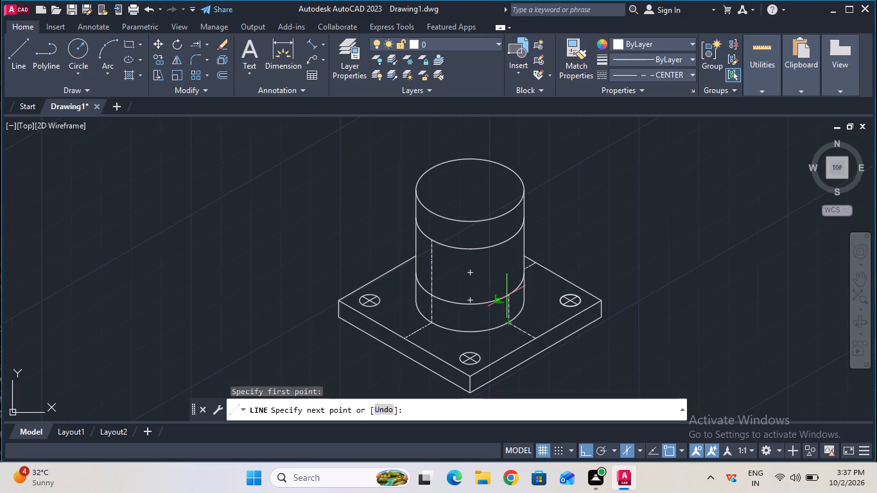
type("30")
key("Return")
key("Escape")
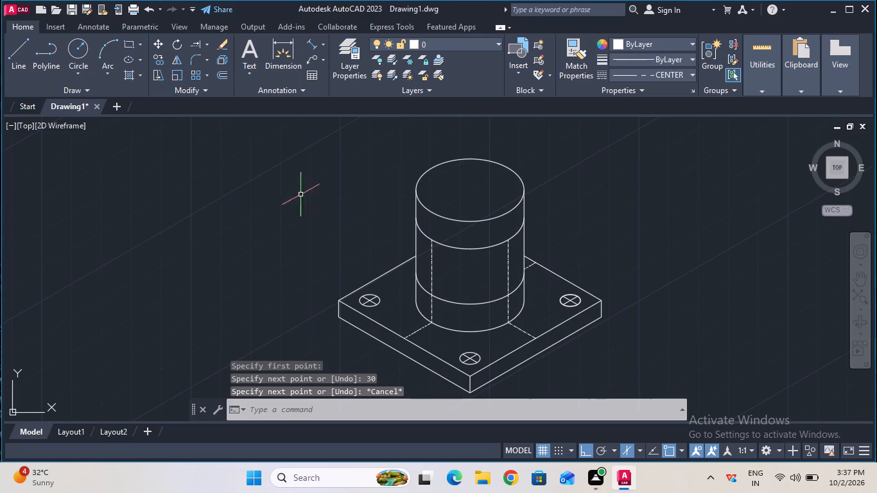
Trim both vertical centerlines on the cylinder below the lower front arc.
left_click(209, 48)
left_click(209, 58)
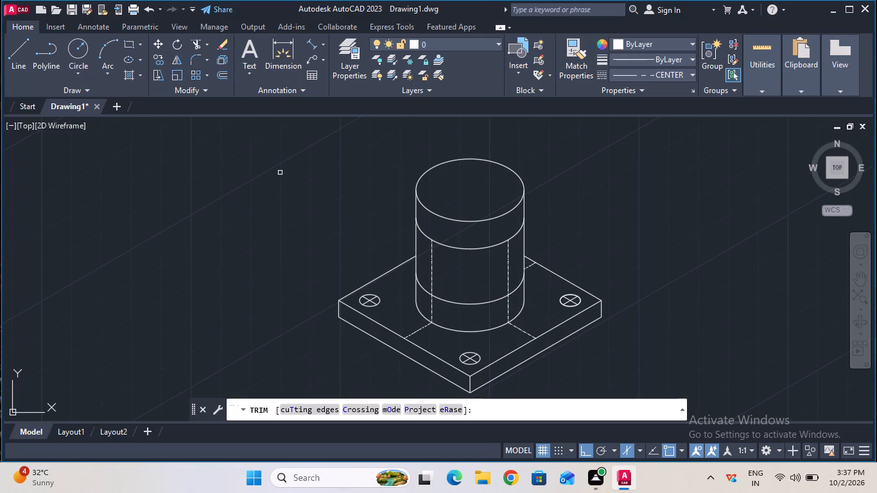
left_click(430, 311)
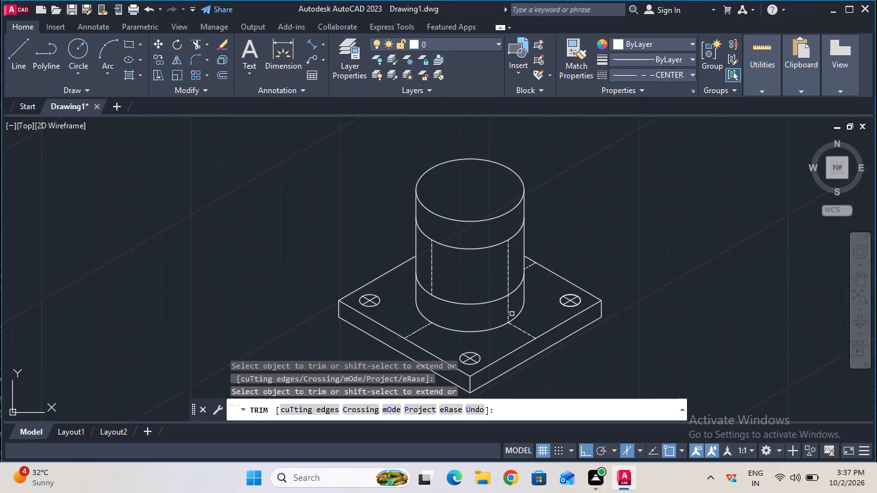
left_click(509, 314)
key("Escape")
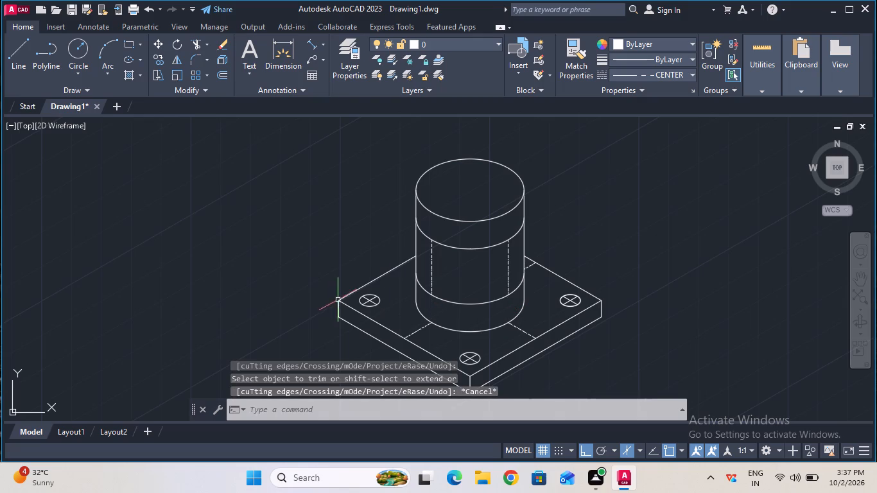
Change the linetype of both vertical lines on the cylinder's front to ByBlock.
left_click(430, 269)
type("pr")
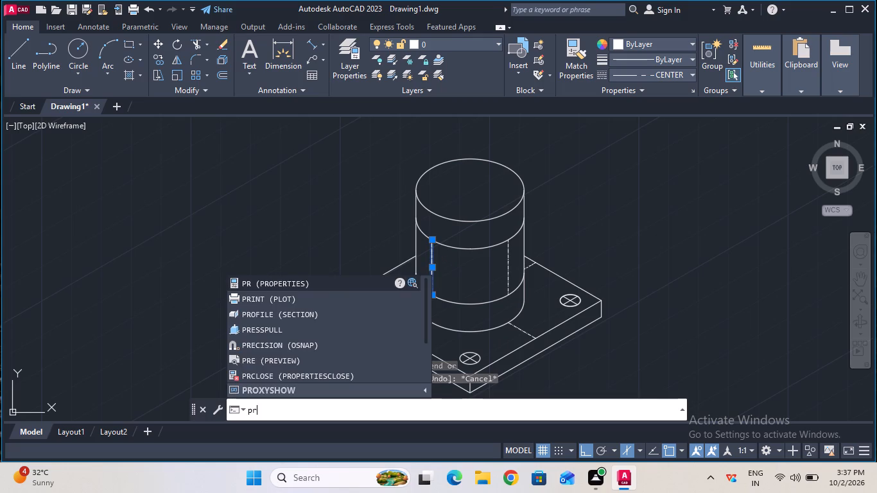
left_click(321, 283)
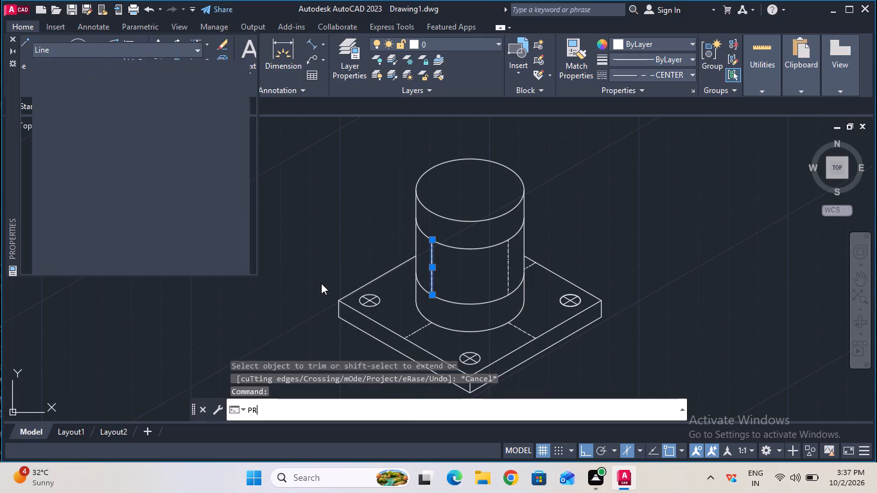
left_click(213, 107)
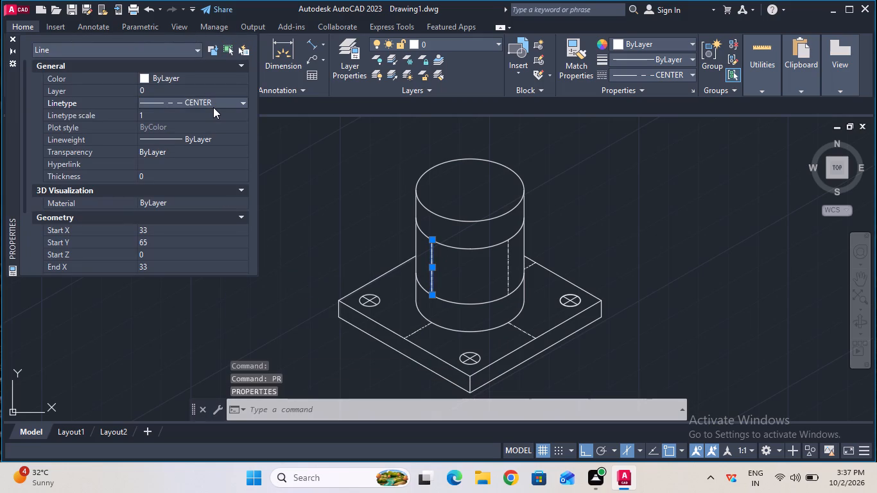
left_click(213, 107)
left_click(216, 124)
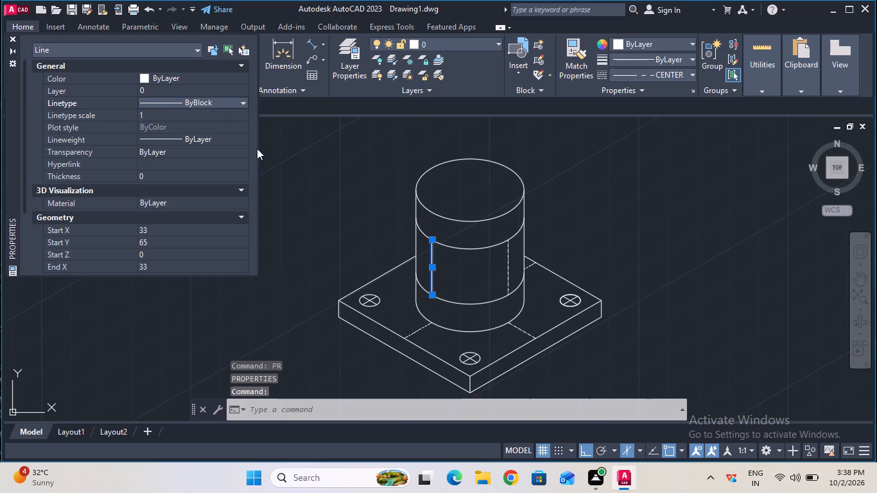
left_click(509, 268)
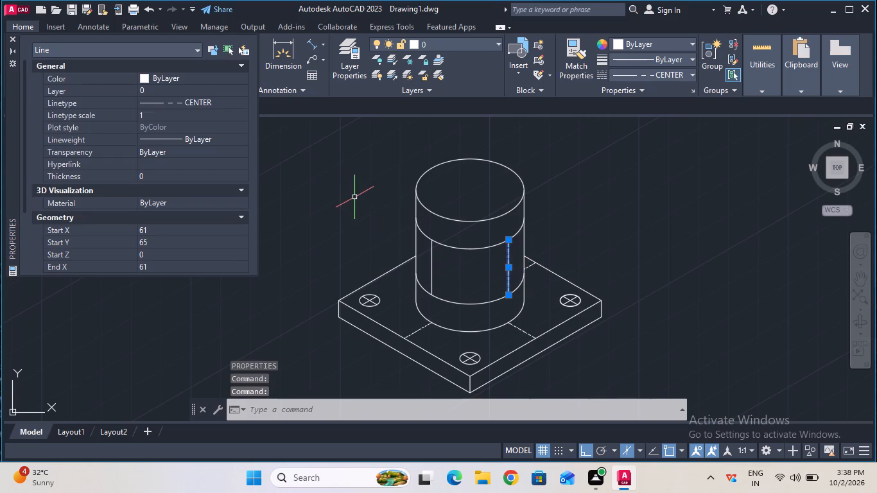
left_click(224, 101)
left_click(225, 101)
left_click(225, 127)
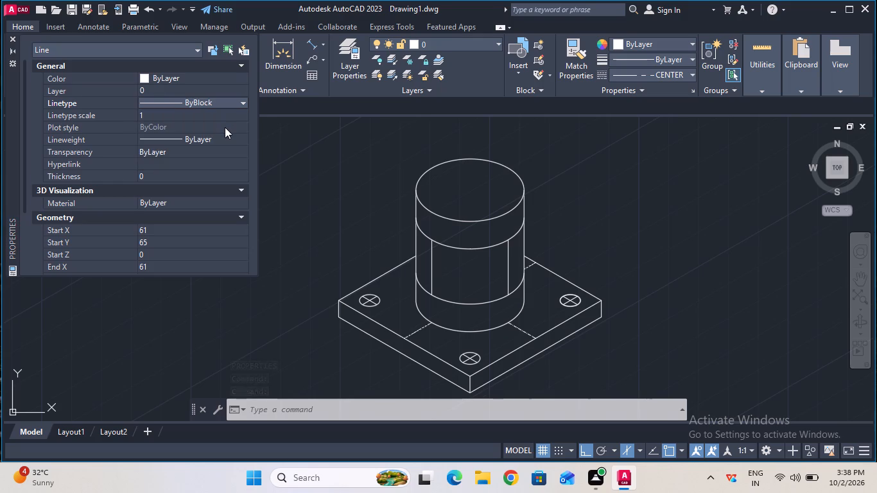
left_click(10, 39)
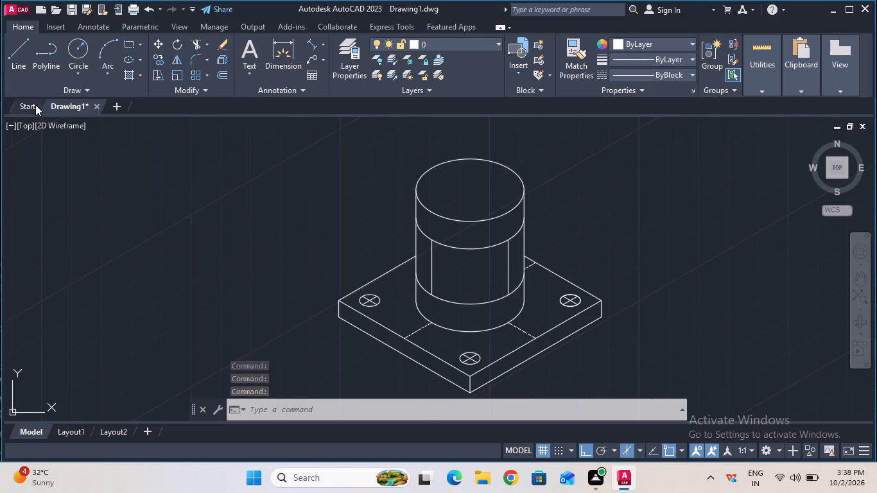
Trim the outer ends of the two inner front arcs beyond the vertical lines, leaving a closed window outline on the cylinder.
scroll(352, 246, "up", 1, "ctrl")
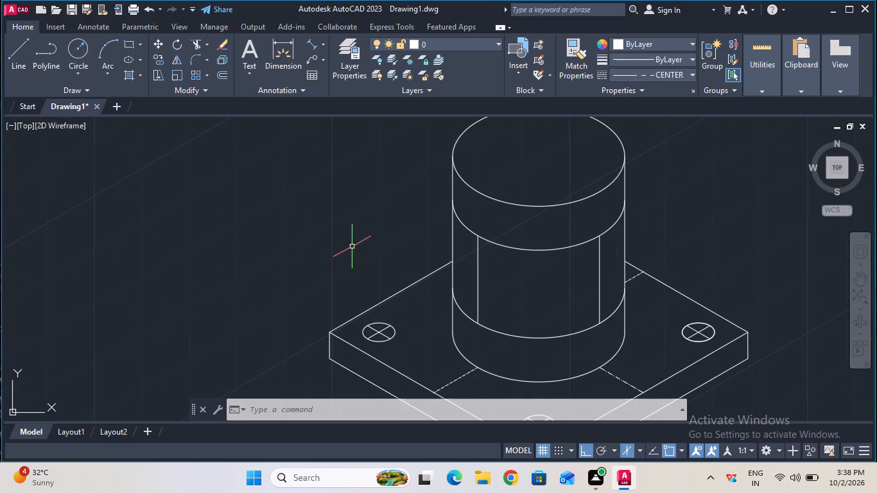
left_click(195, 48)
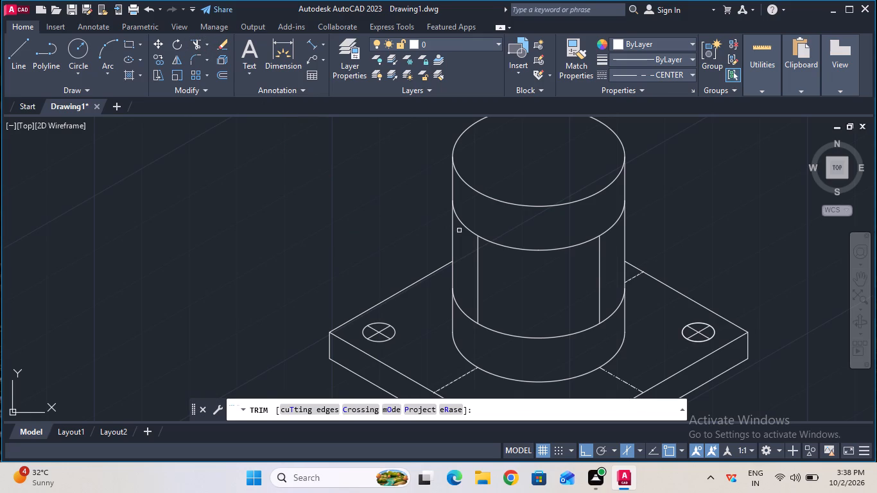
left_click_drag(461, 231, 469, 225)
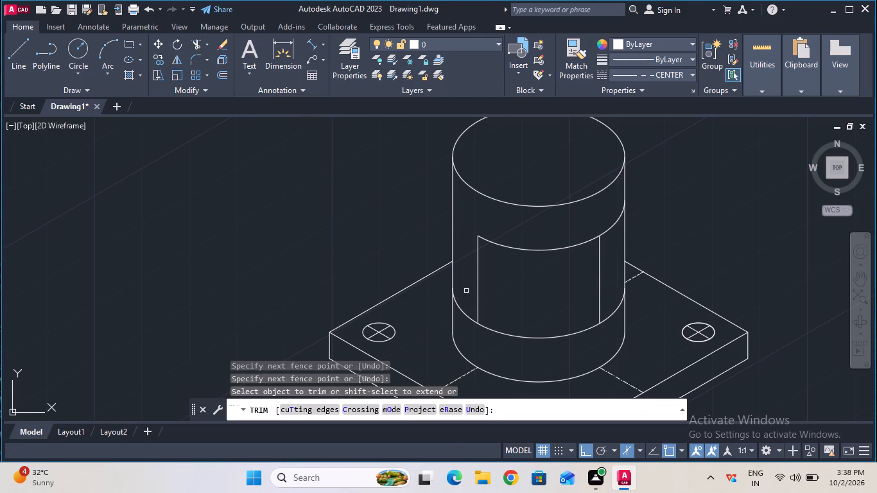
left_click_drag(467, 298, 467, 322)
left_click_drag(609, 334, 609, 316)
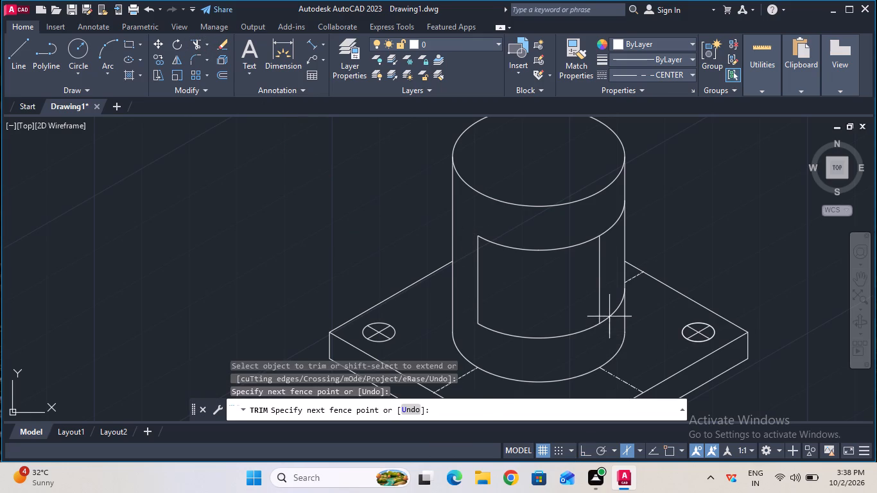
left_click_drag(609, 316, 609, 315)
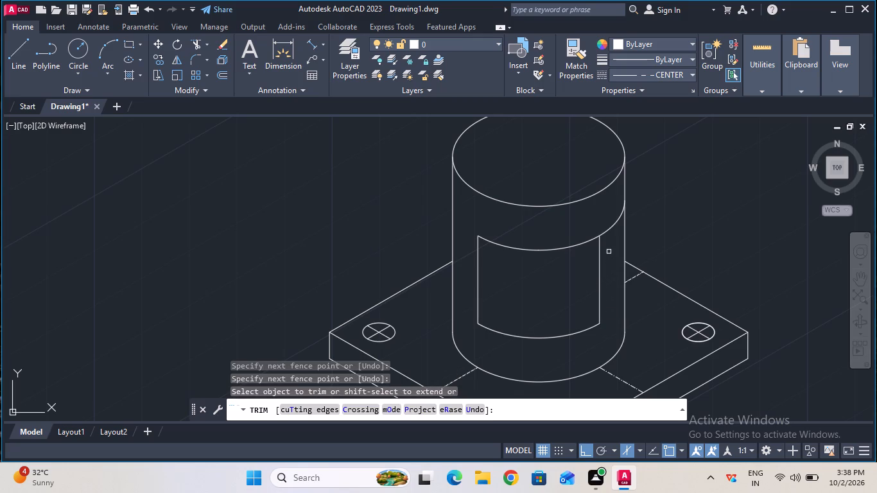
left_click_drag(609, 246, 609, 220)
key("Escape")
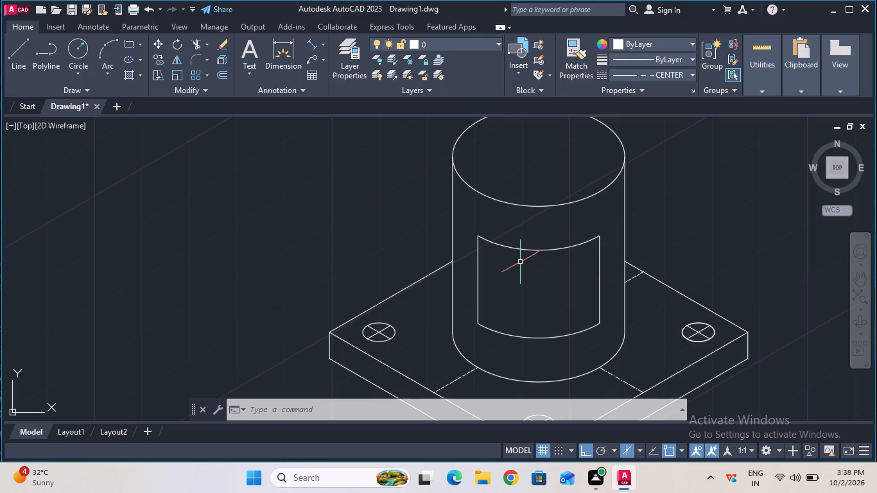
key("Escape")
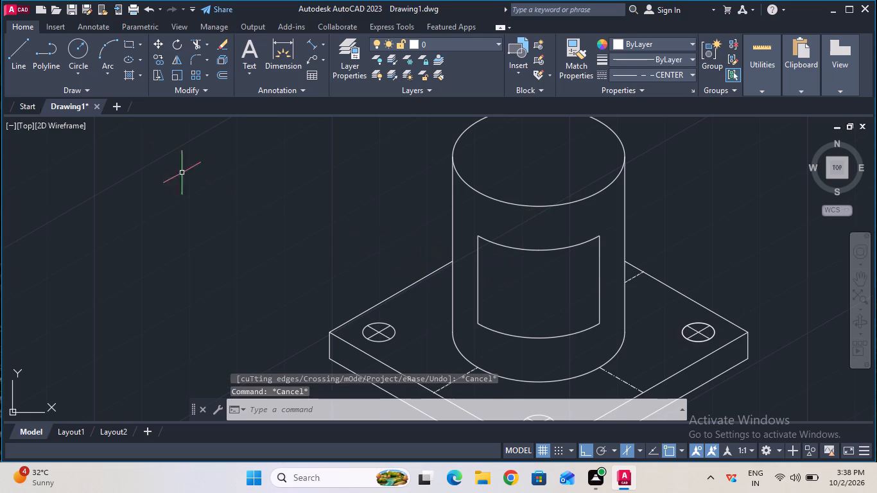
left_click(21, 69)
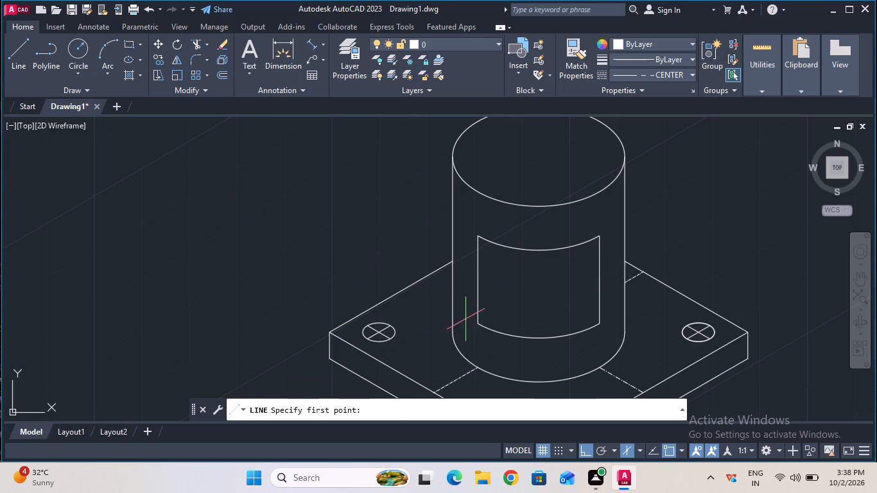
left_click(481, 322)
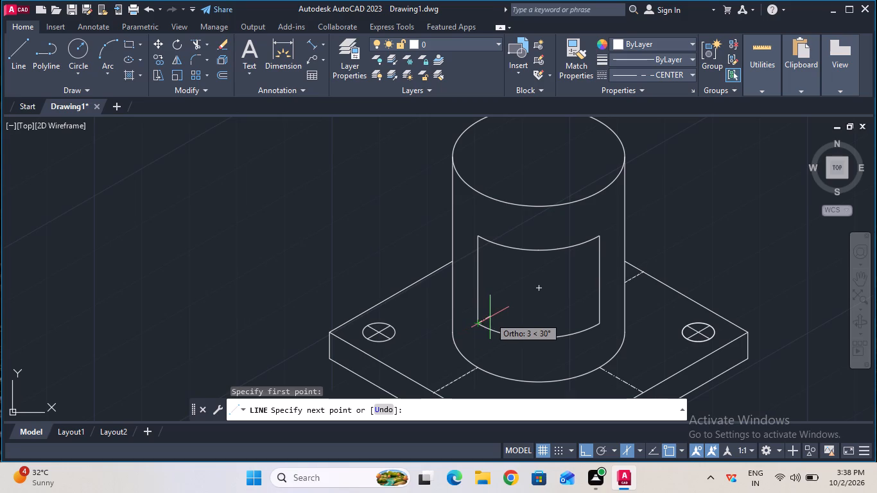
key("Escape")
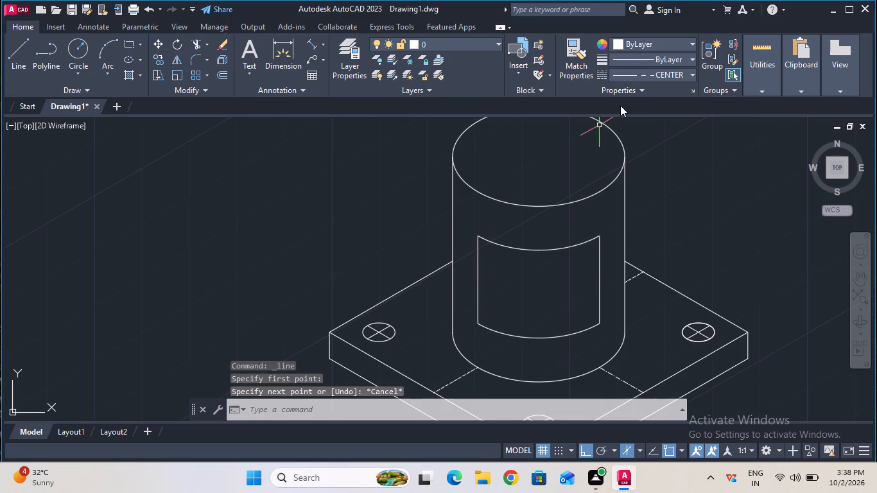
Set the current linetype to ByBlock and draw a 5 mm line at 30° inward from the window's lower-left corner.
left_click(638, 77)
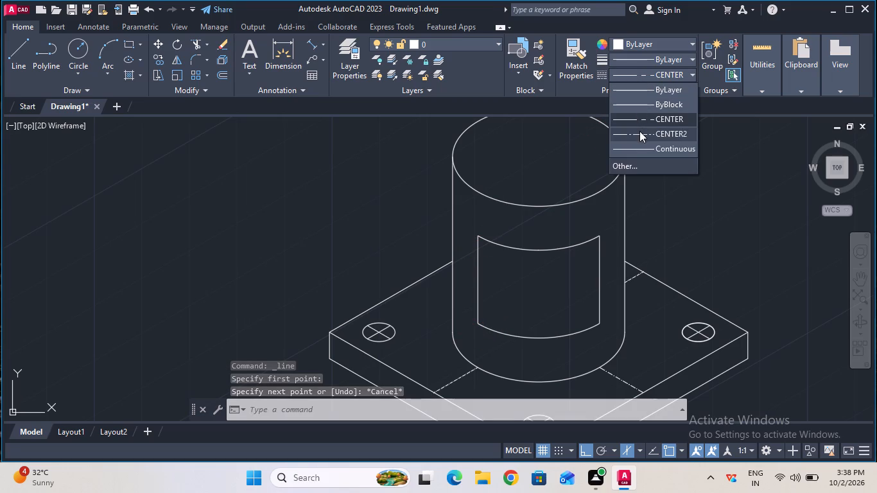
left_click(639, 103)
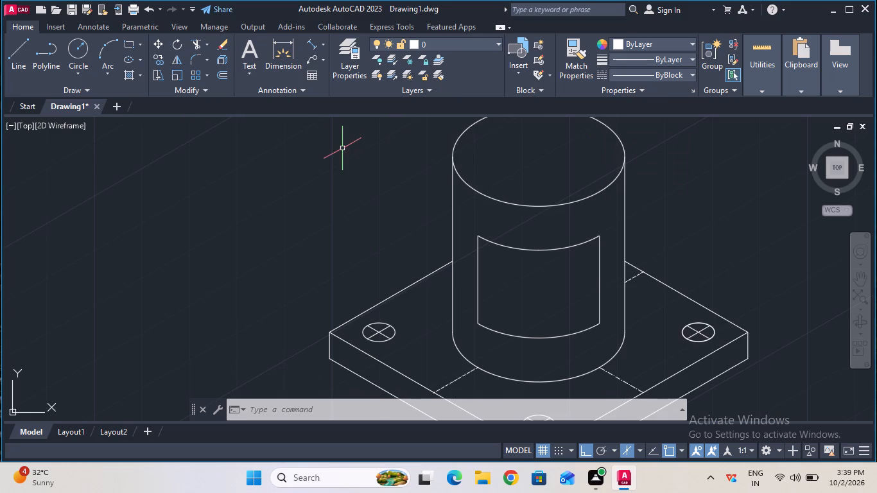
left_click(23, 71)
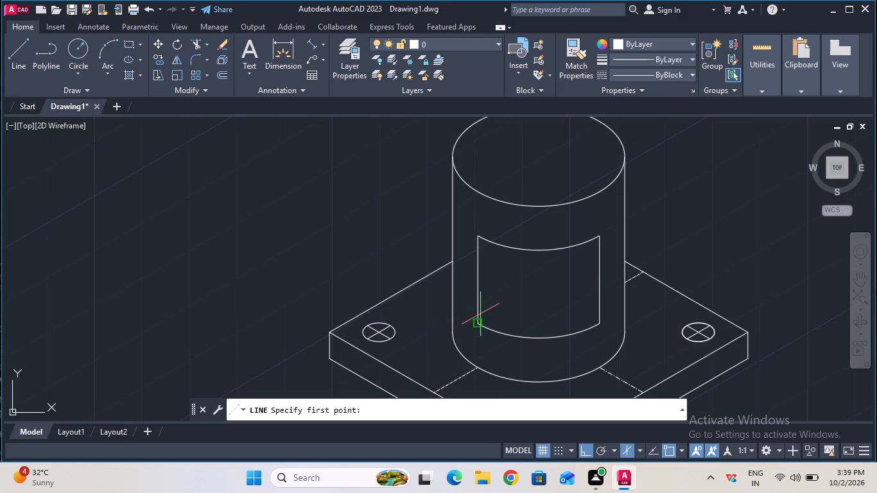
left_click(478, 323)
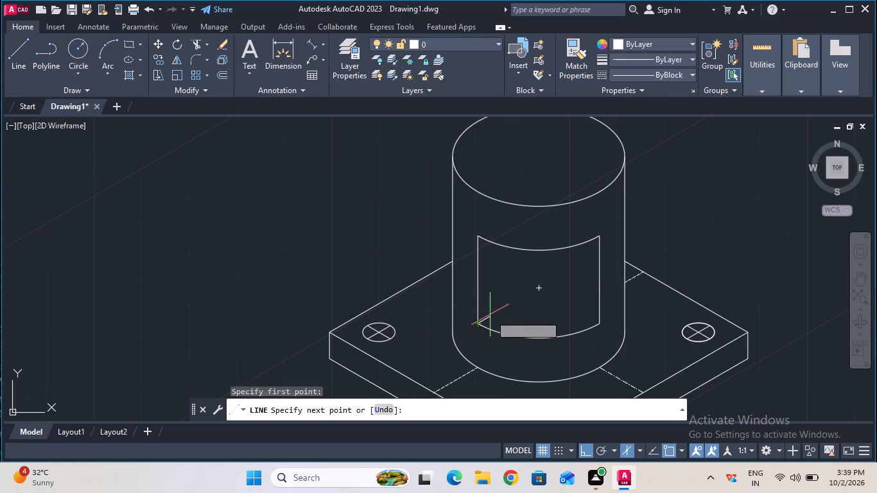
key("5")
key("Return")
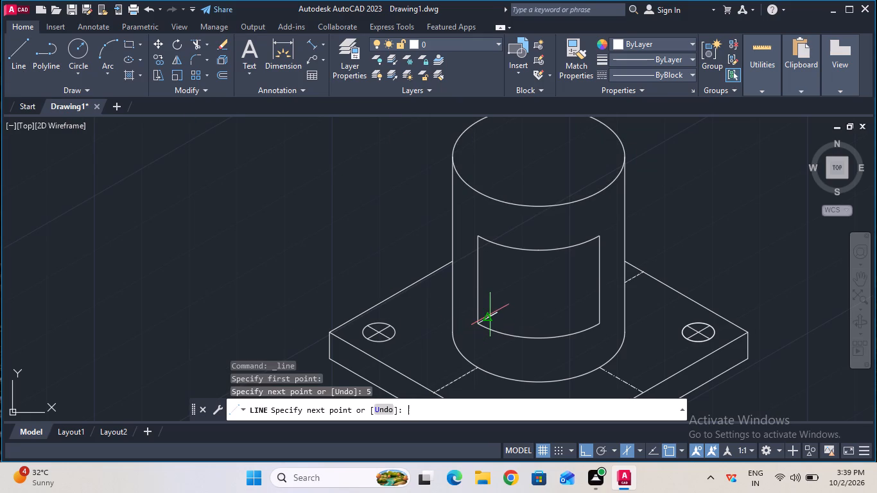
key("Escape")
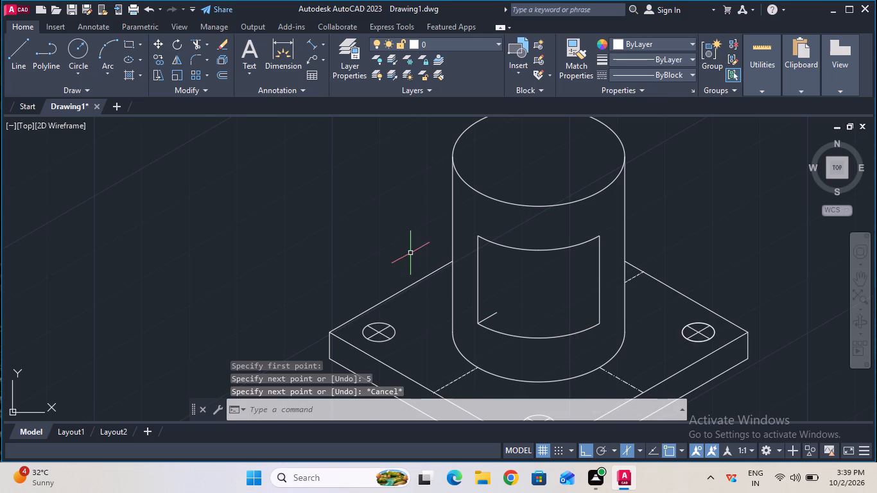
In the left isoplane, draw a 5 mm line at 150° inward from the window's lower-right corner.
left_click(24, 57)
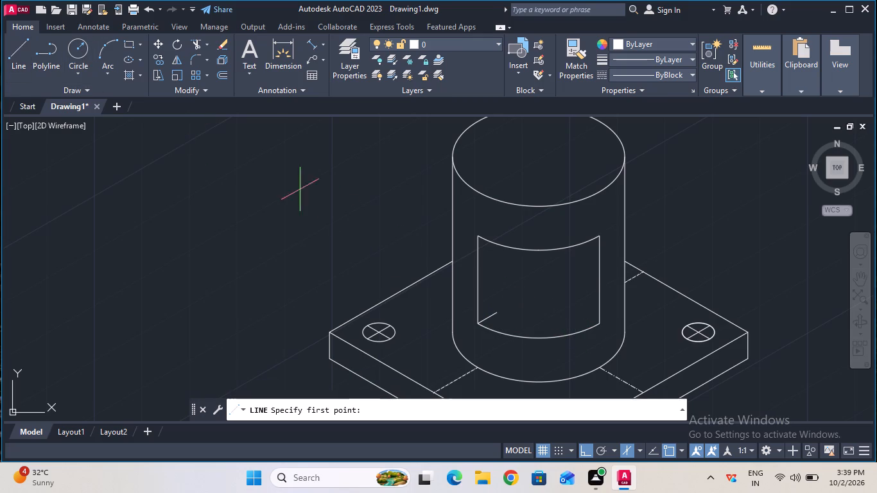
left_click(598, 320)
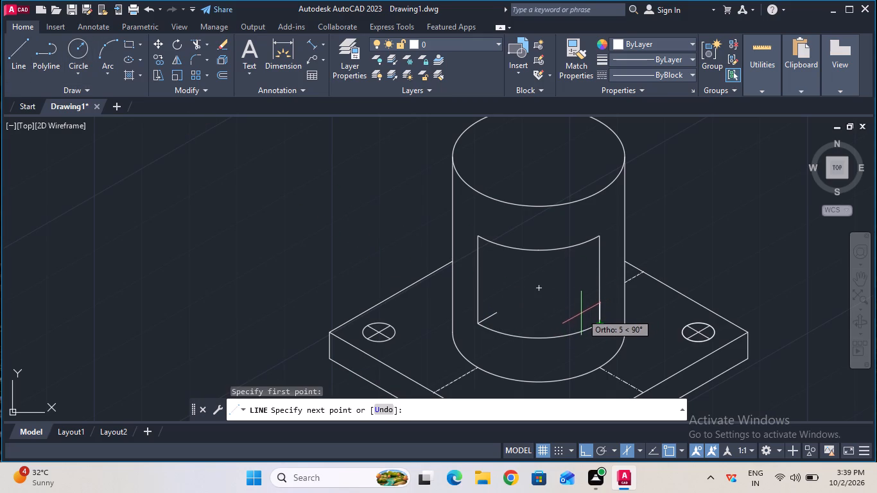
key("F5")
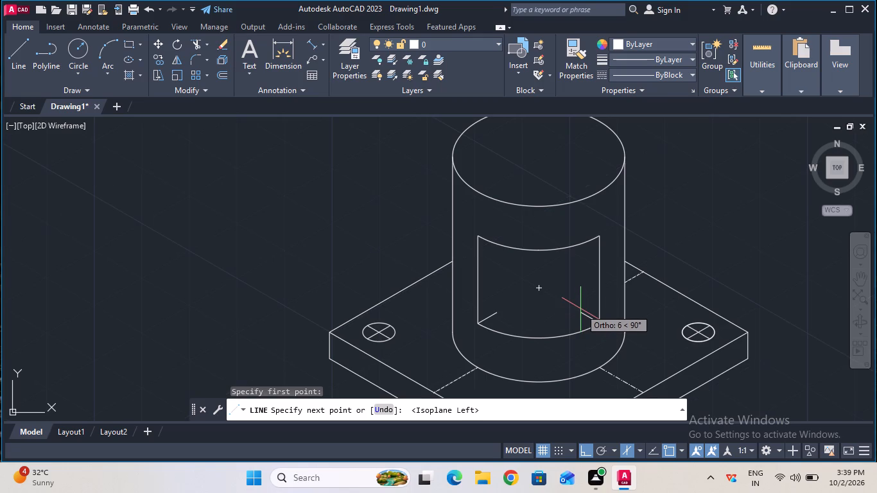
key("5")
key("Return")
Copy the window's bottom arc 5 mm straight up, using the arc's midpoint as base point.
key("Escape")
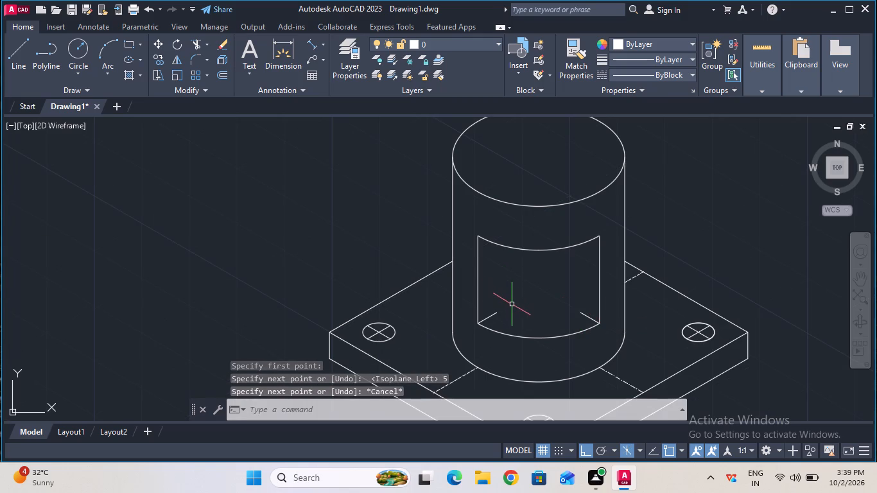
left_click(164, 63)
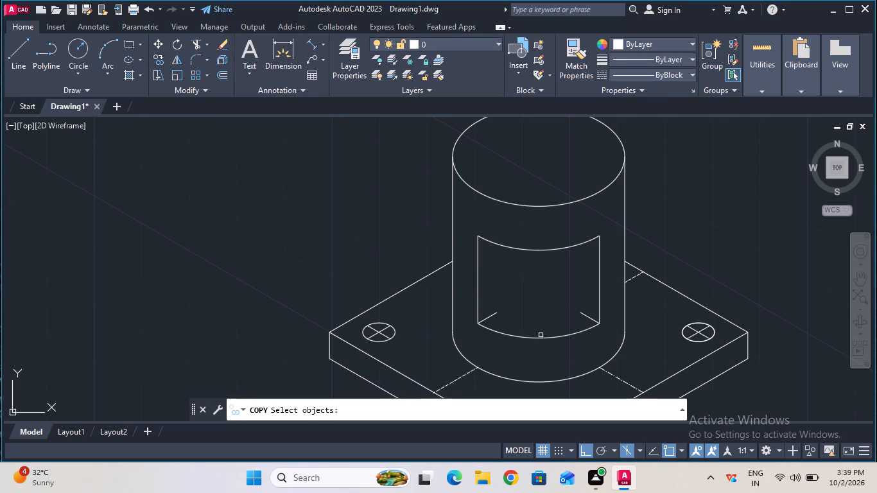
left_click(541, 338)
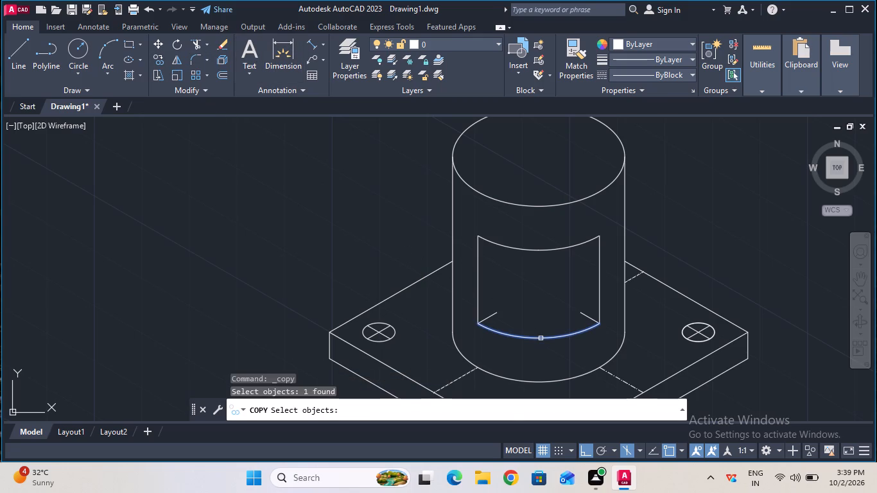
key("Return")
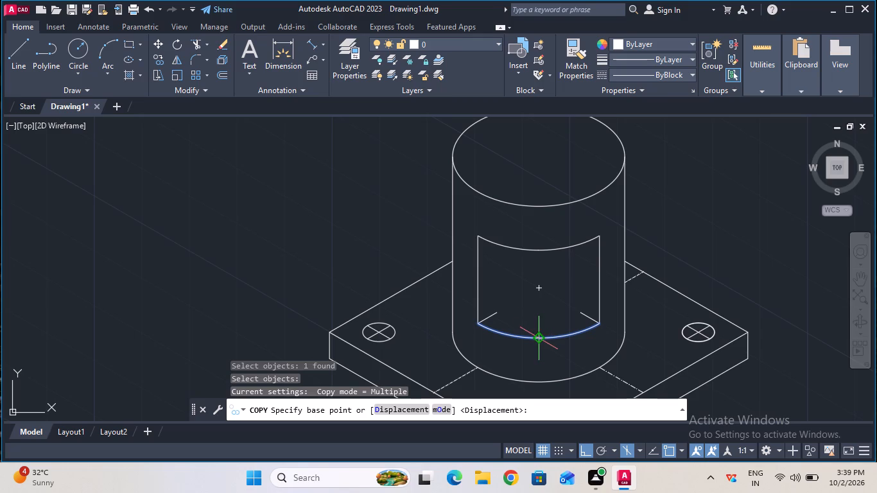
left_click(539, 340)
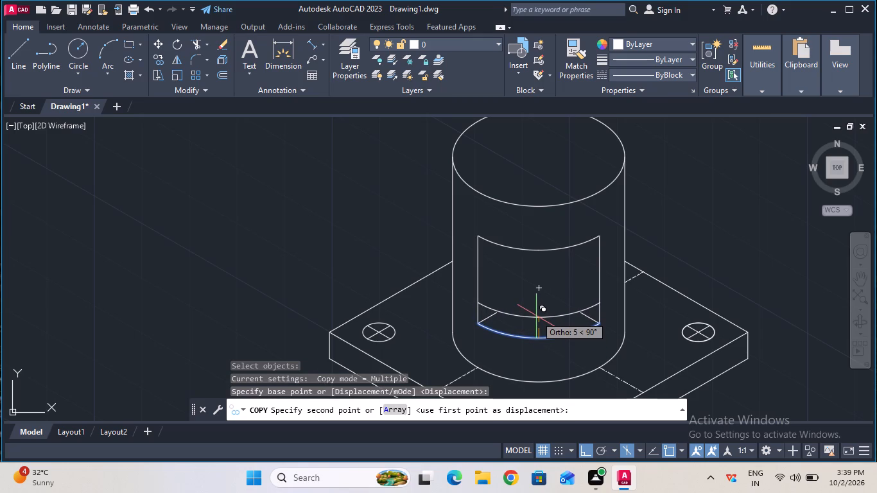
key("5")
key("Return")
key("Escape")
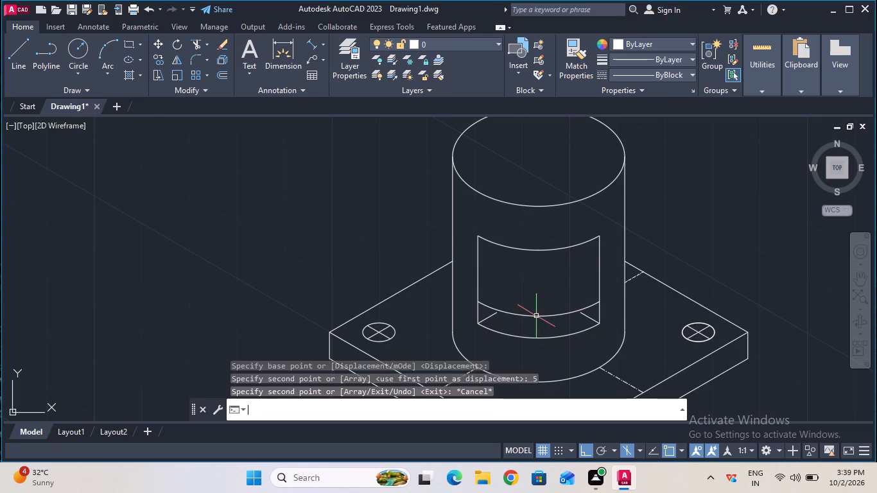
Extend both short slanted lines at the window's lower corners to meet the copied arc.
scroll(528, 316, "up", 3, "ctrl")
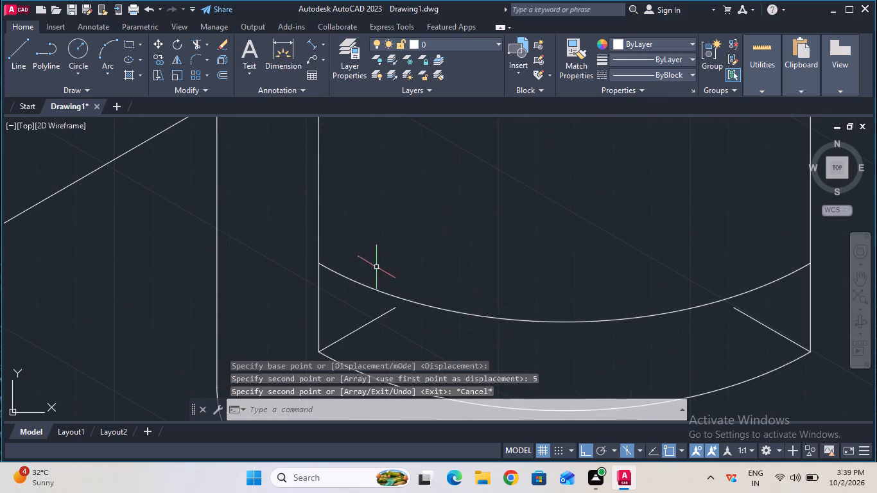
left_click(207, 42)
left_click(213, 90)
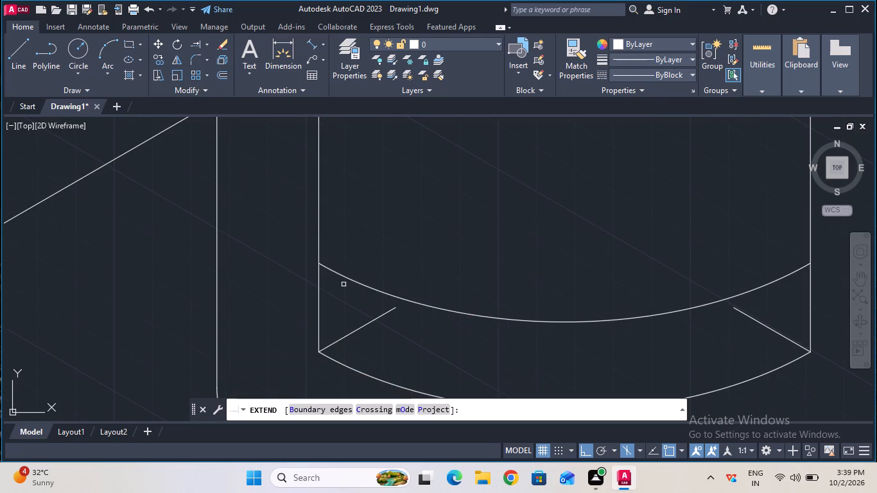
left_click(384, 317)
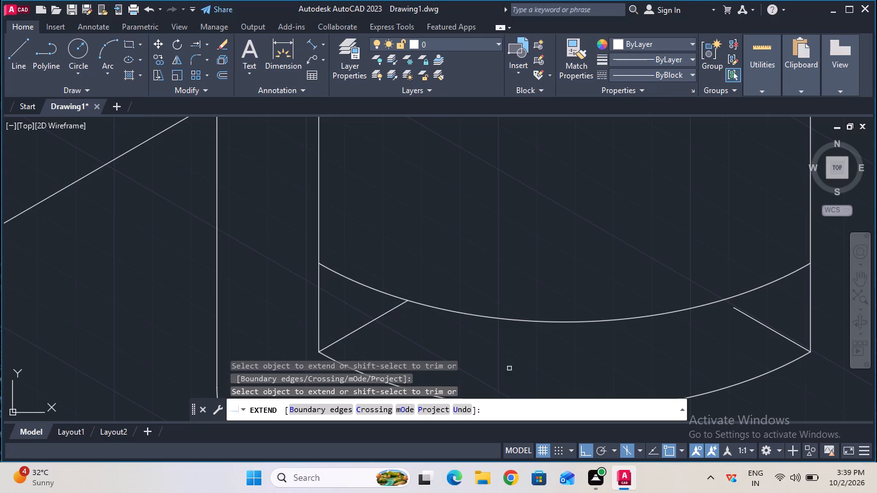
left_click(753, 315)
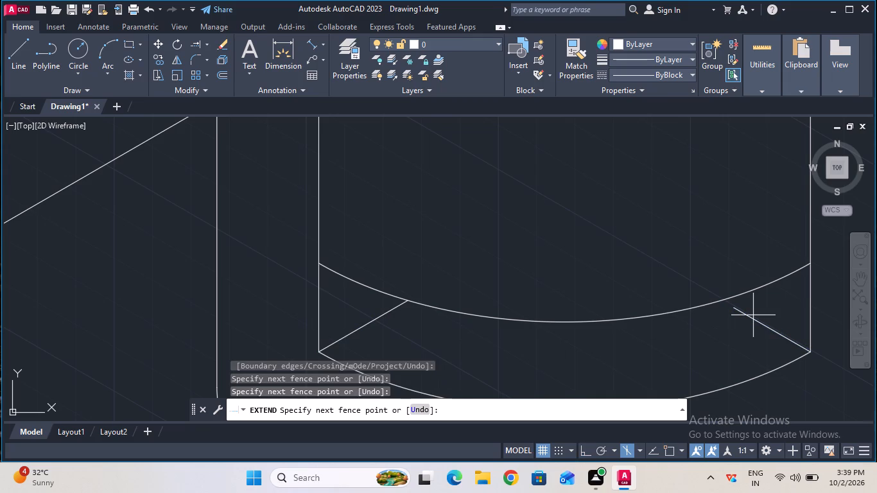
double_click(745, 316)
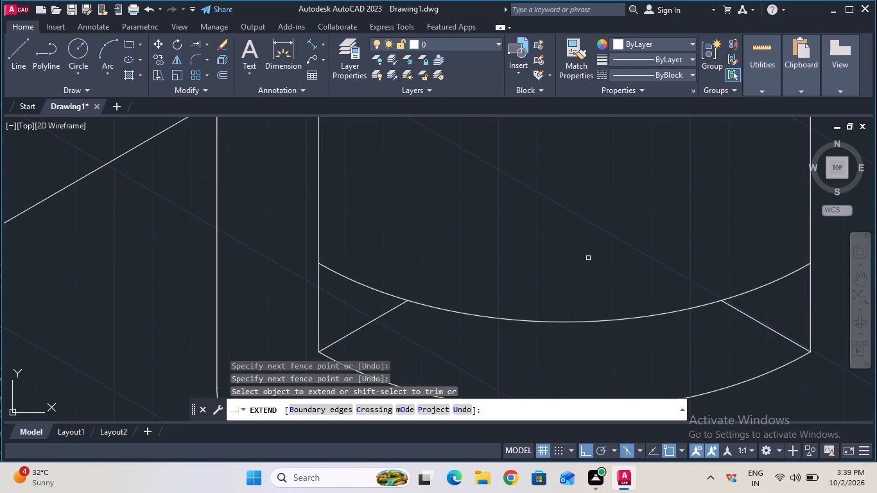
key("Escape")
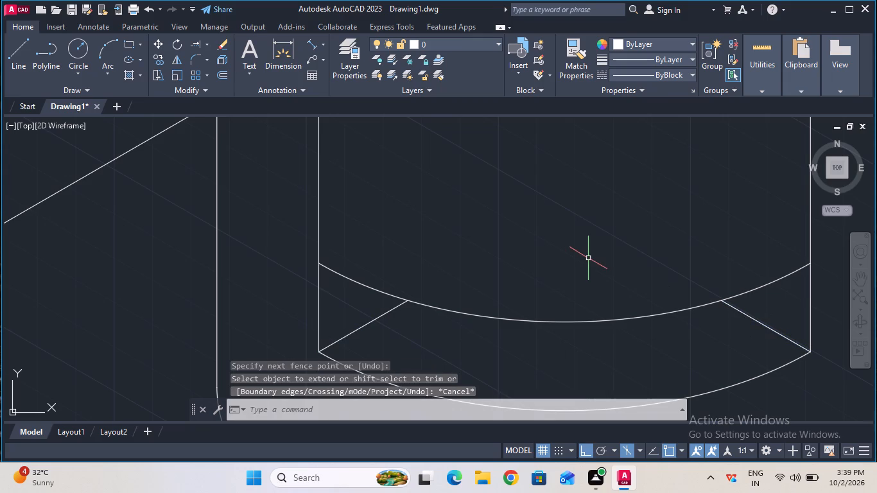
Trim the outer ends of the copied arc beyond the two slanted lines.
scroll(528, 266, "down", 2, "ctrl")
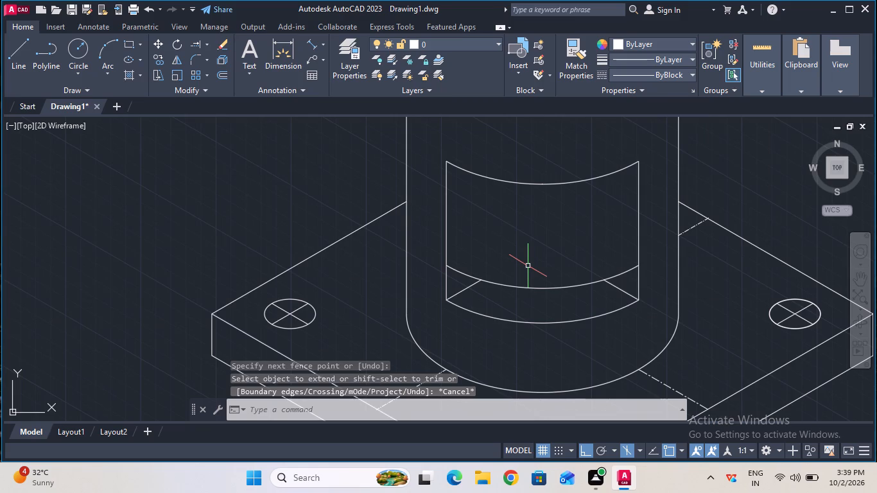
left_click(206, 48)
left_click(214, 72)
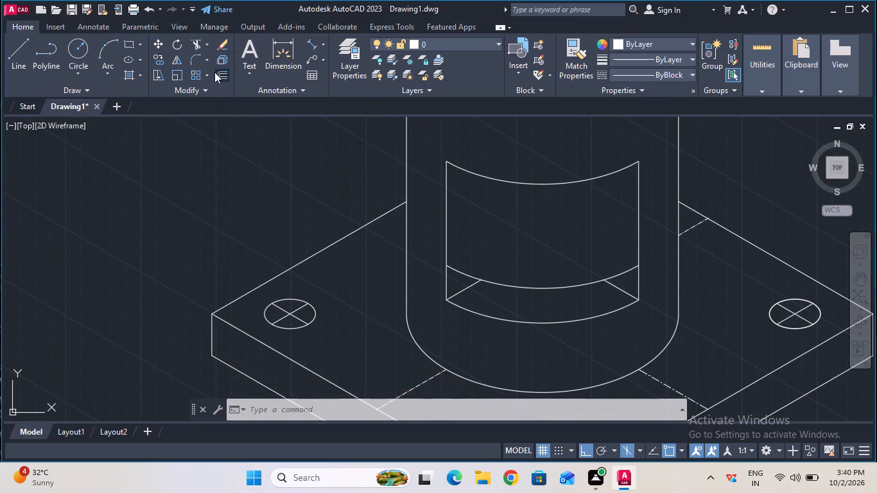
left_click(466, 276)
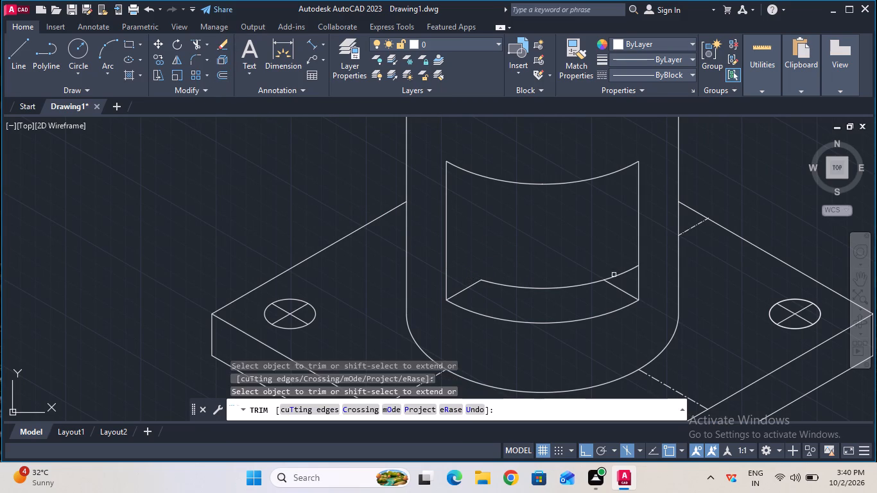
left_click(617, 275)
key("Escape")
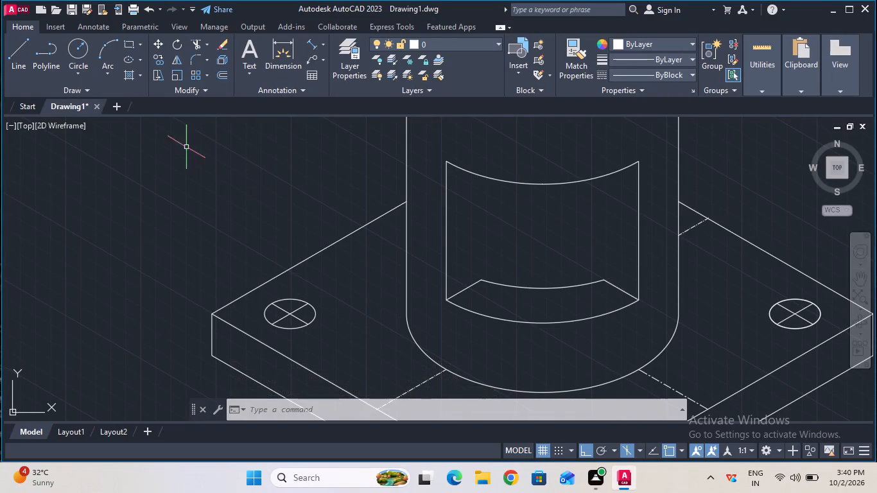
Draw a 15 mm vertical line upward from each end of the trimmed inner arc in the window.
left_click(28, 69)
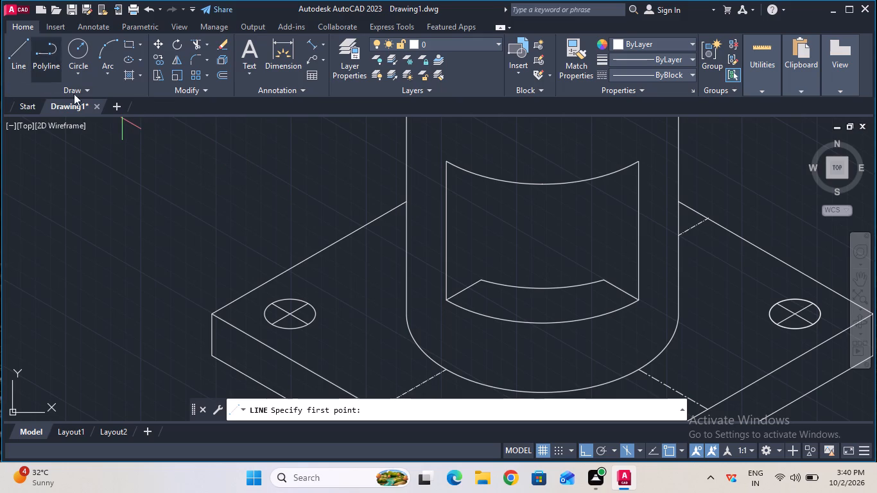
left_click(480, 279)
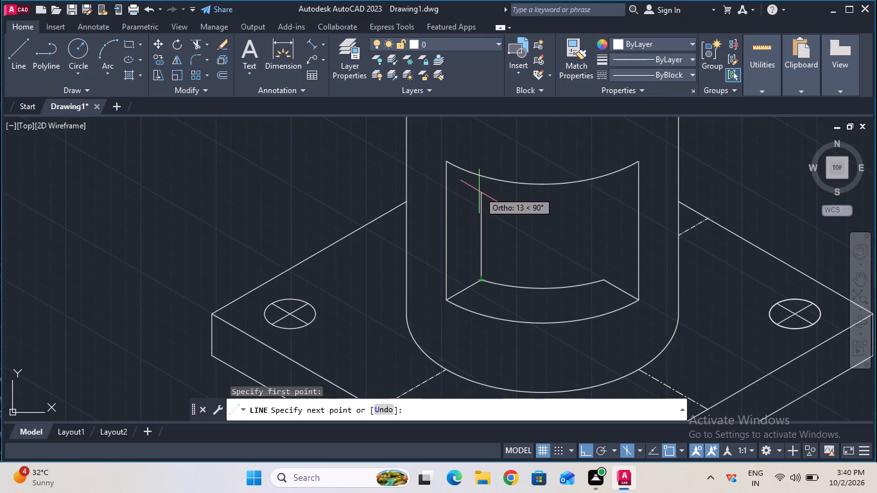
type("15")
key("Return")
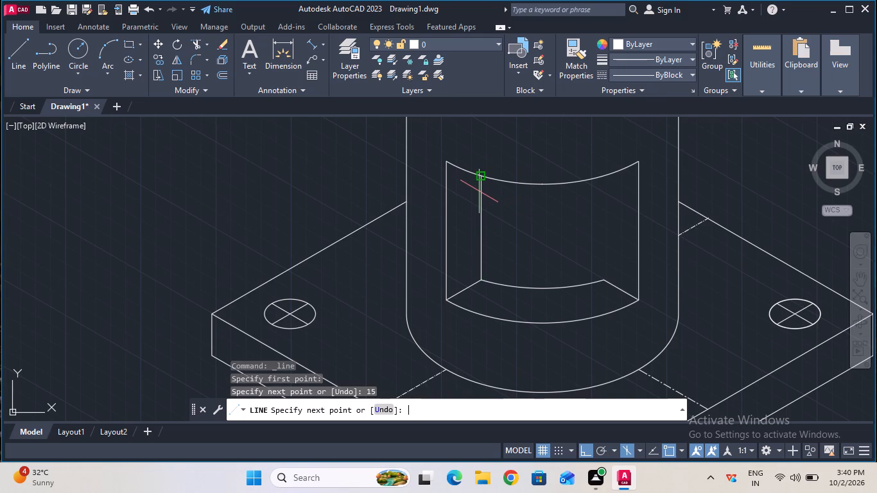
key("Escape")
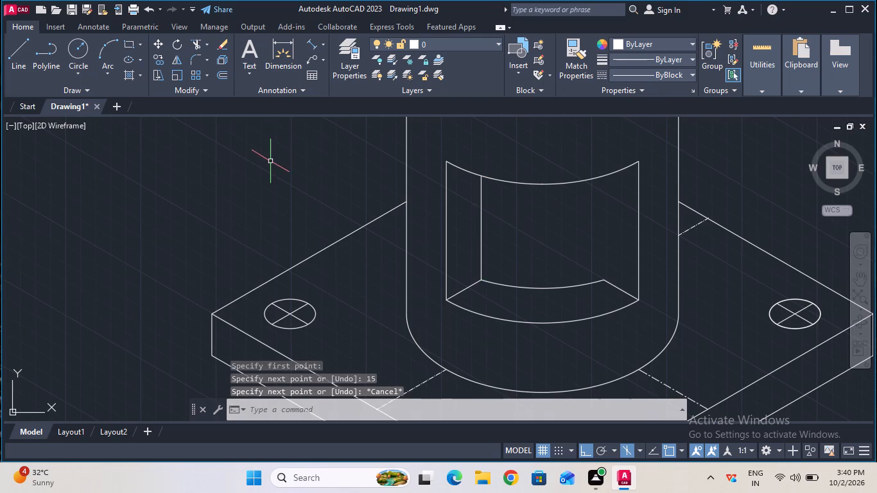
left_click(17, 72)
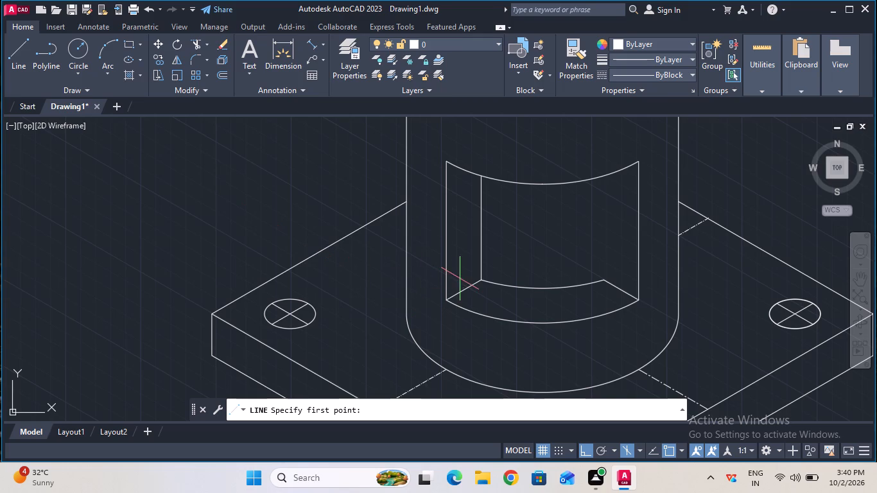
left_click(608, 281)
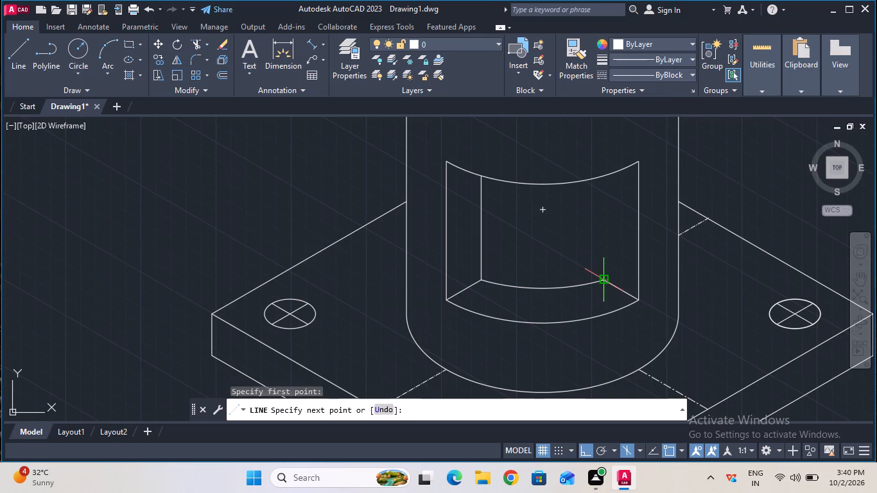
type("15")
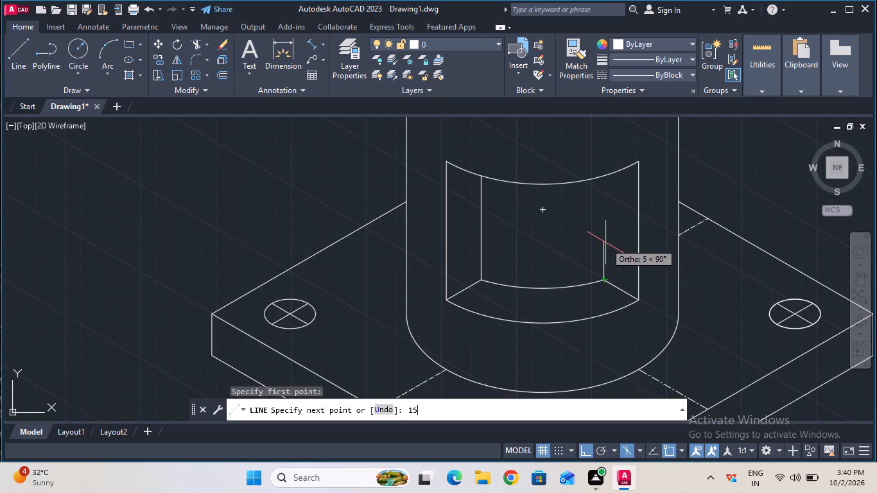
key("Return")
key("Escape")
Draw an isocircle of radius 45 in the top isoplane, centred on the cylinder's top face.
scroll(605, 243, "down", 2, "ctrl")
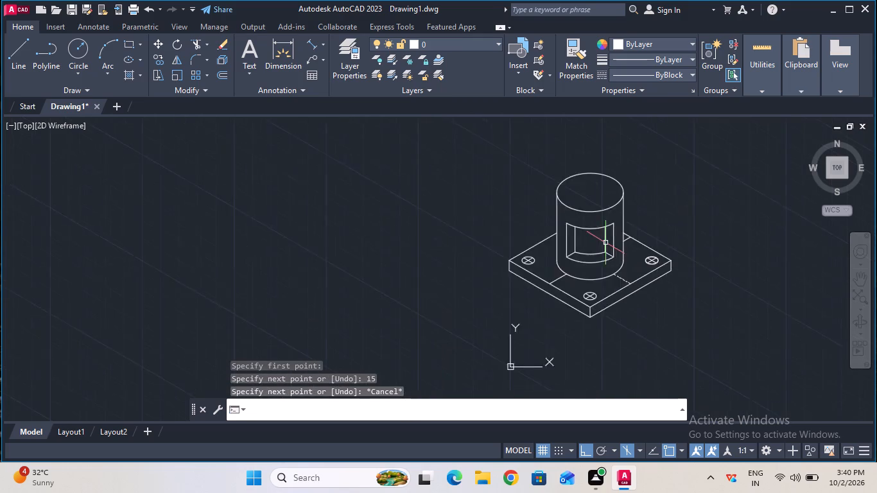
scroll(605, 243, "down", 2, "ctrl")
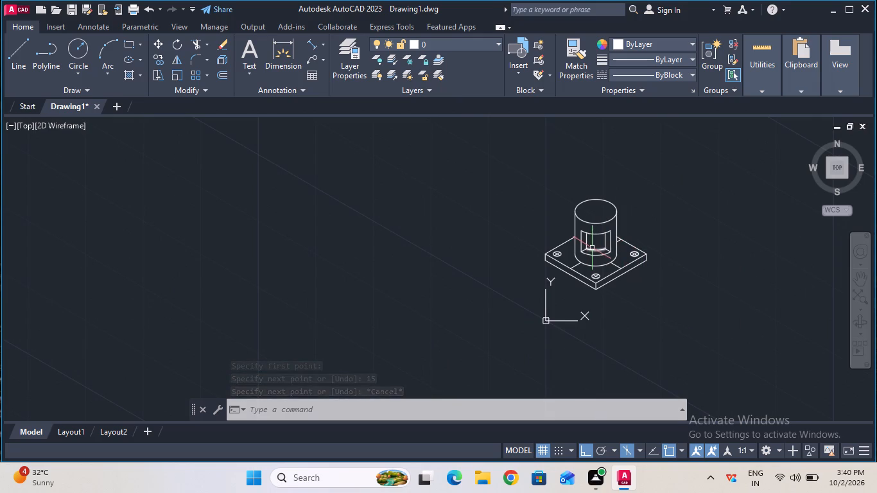
scroll(593, 248, "up", 1, "ctrl")
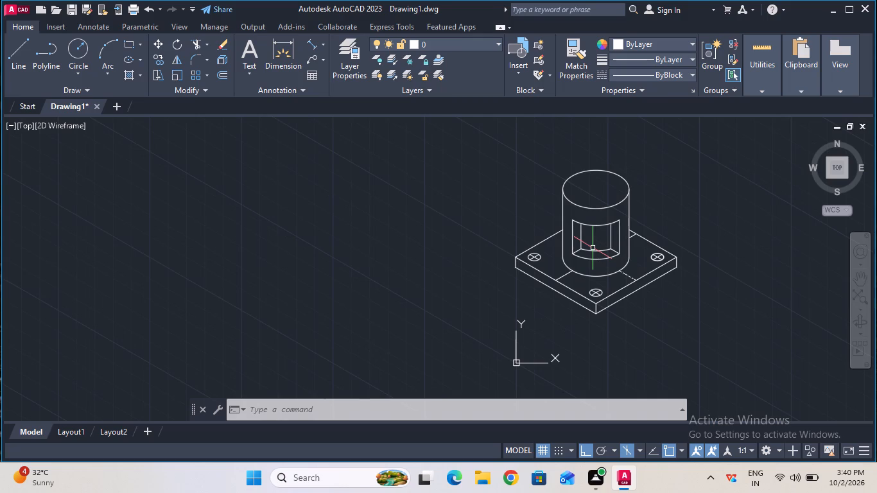
type("ell")
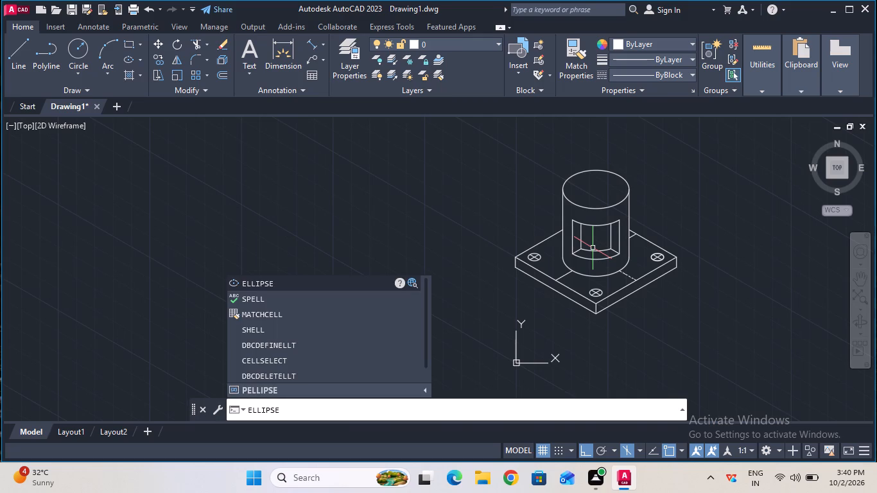
left_click(353, 280)
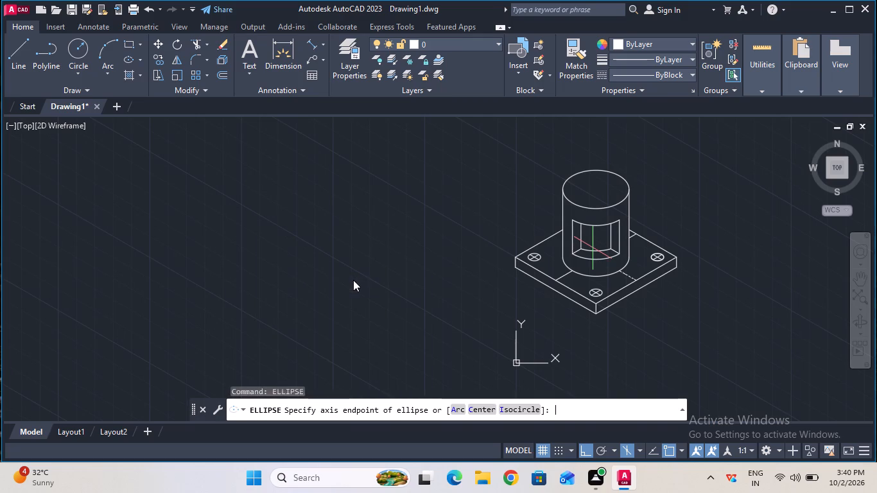
left_click(512, 408)
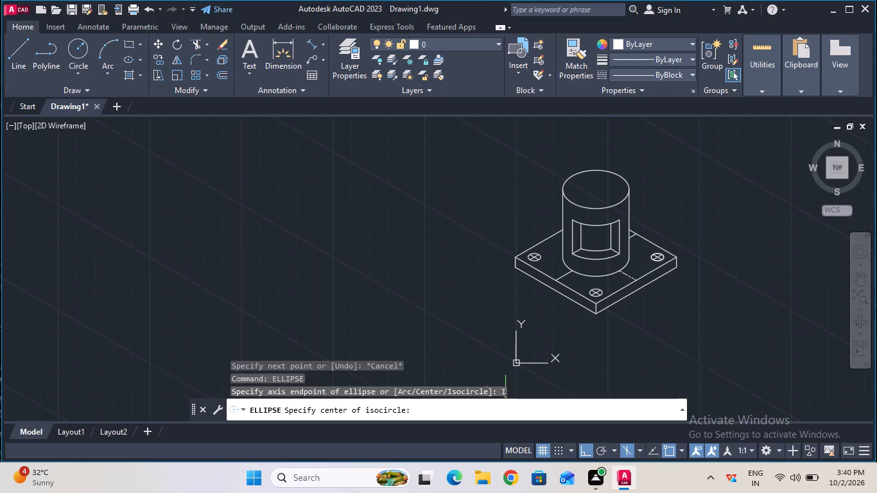
left_click(595, 189)
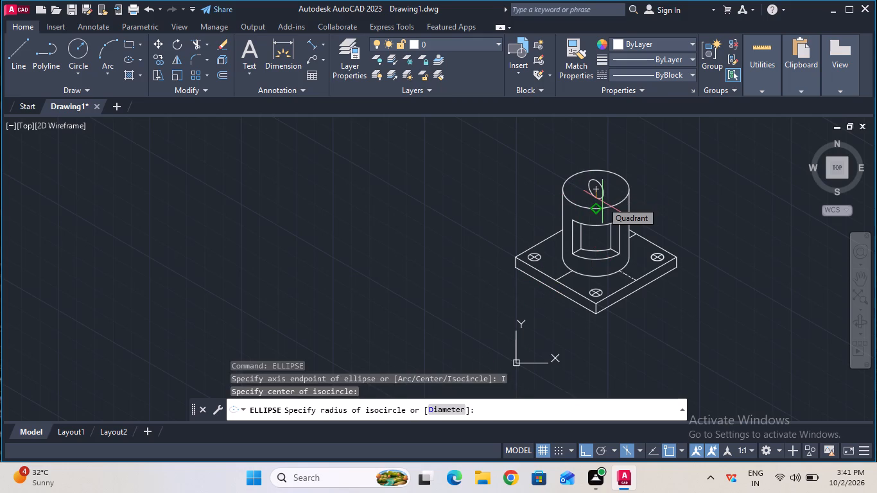
key("F5")
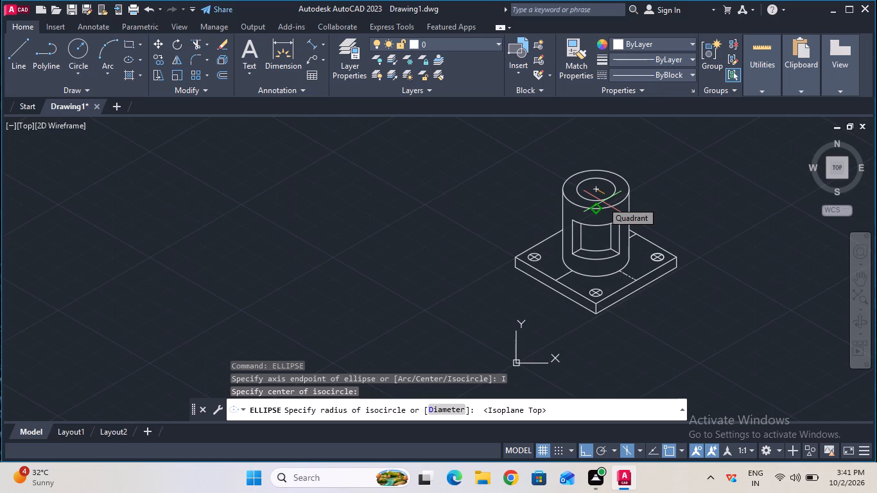
type("45")
key("Return")
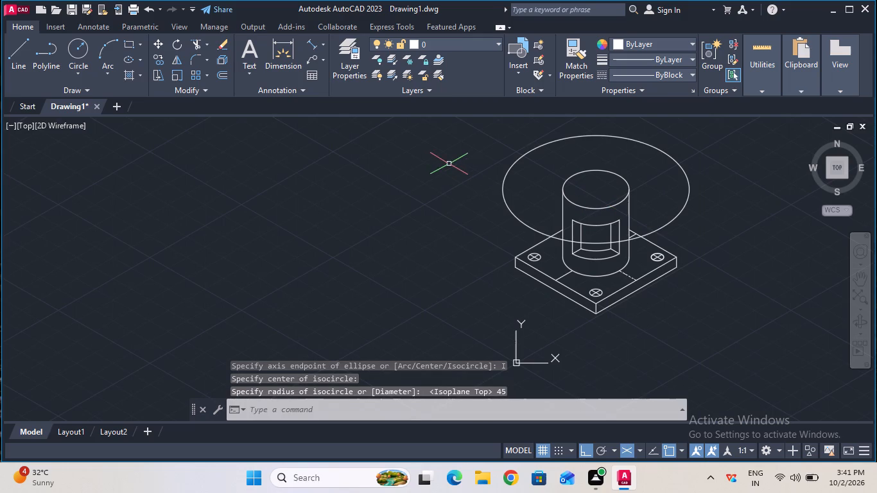
Trim away the part of the large isocircle that lies outside the base plate's rear edges.
double_click(193, 48)
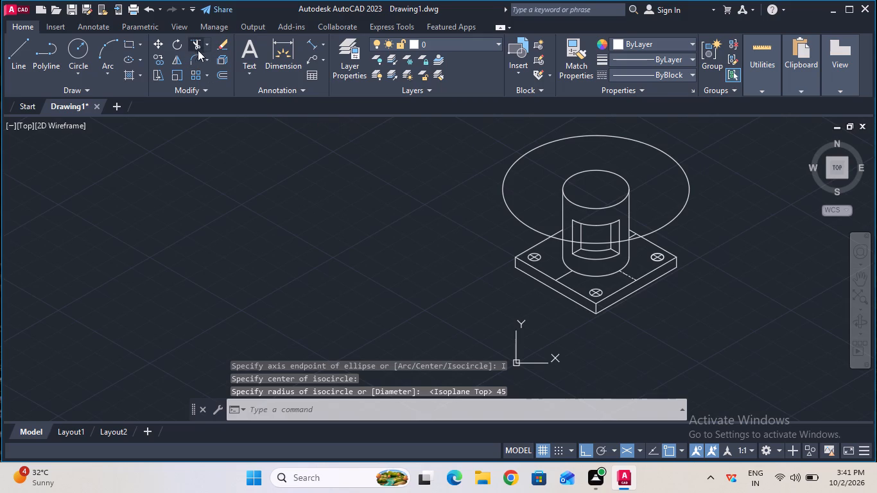
double_click(503, 193)
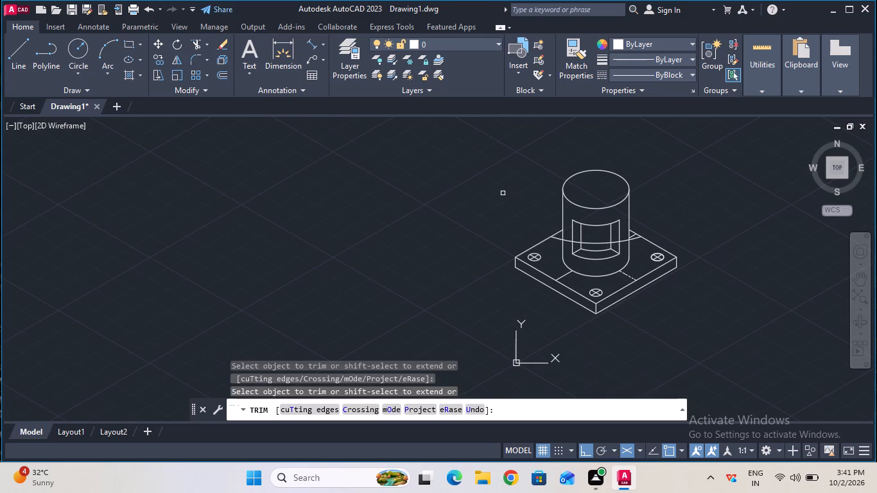
key("Return")
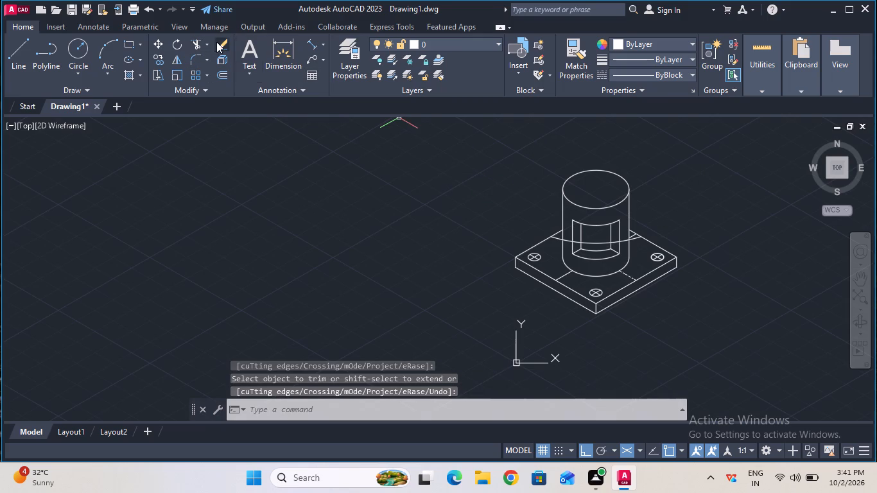
Erase the leftover arc of the large isocircle that crosses the cylinder and base plate.
left_click(216, 41)
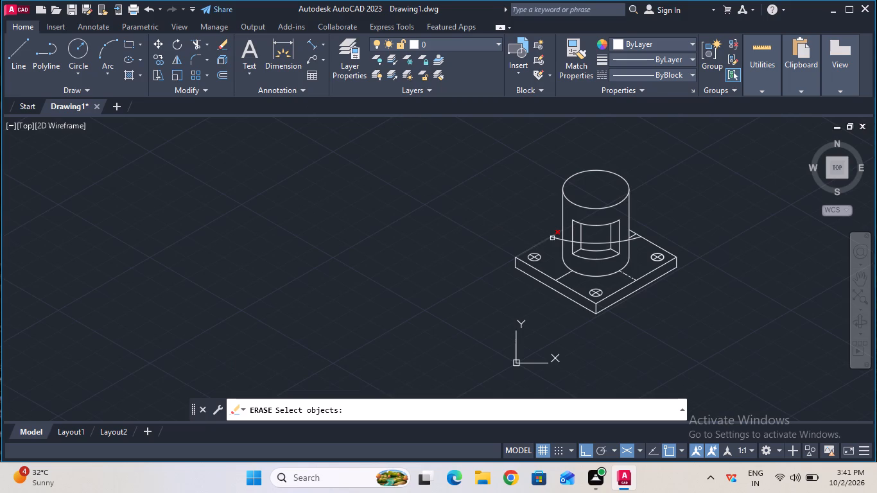
left_click(554, 239)
key("Return")
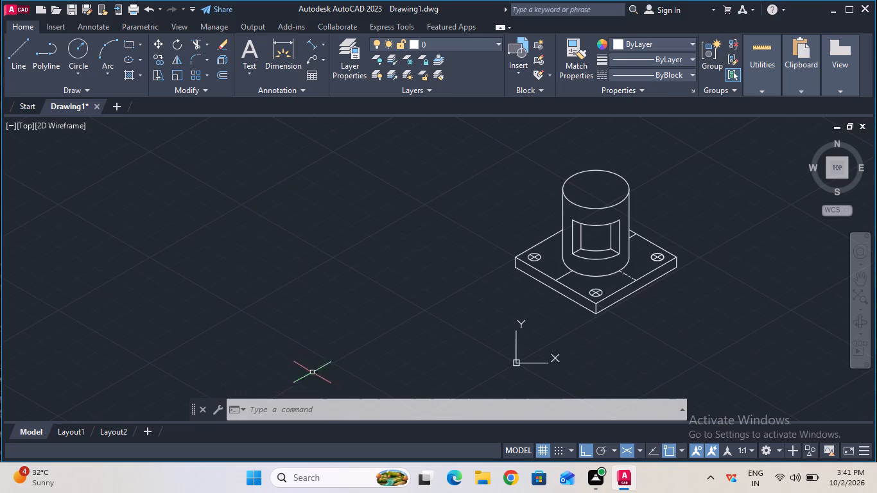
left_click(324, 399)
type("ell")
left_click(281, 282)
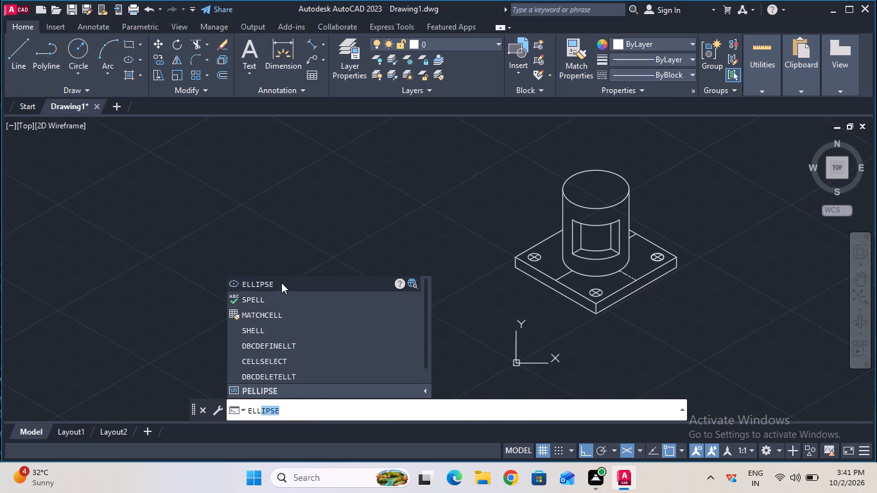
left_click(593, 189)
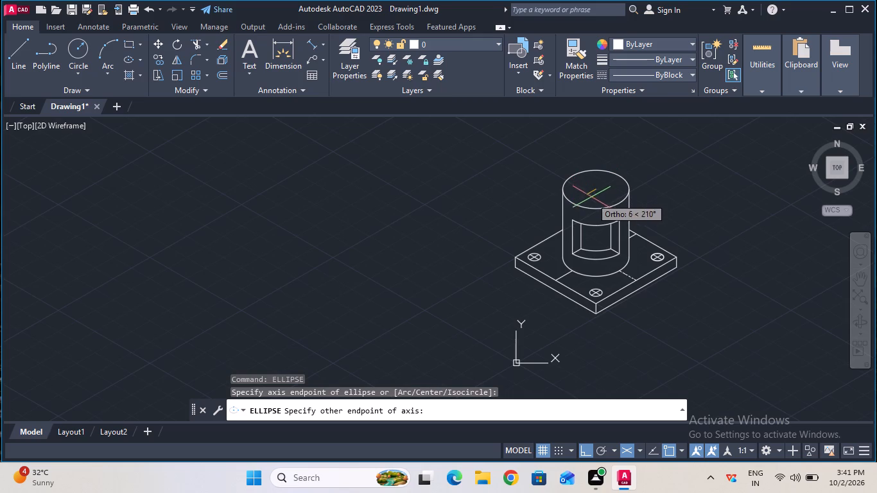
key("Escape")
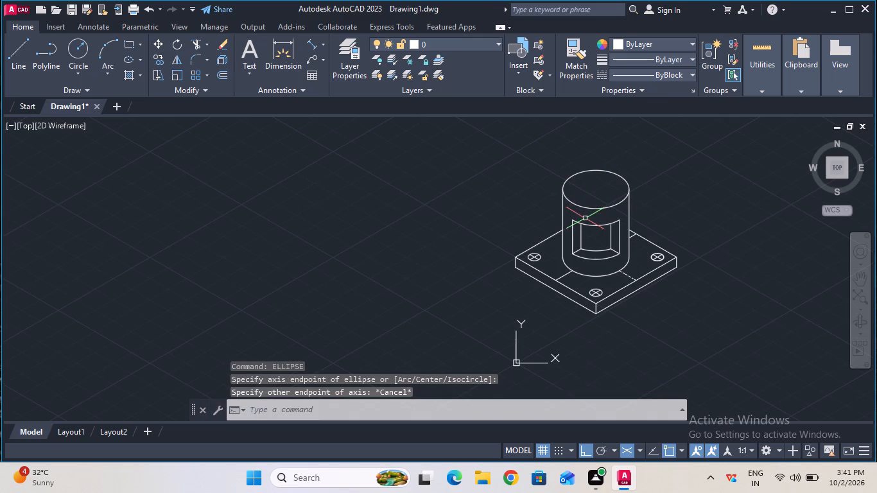
Draw an isocircle of diameter 45 in the top isoplane, centred on the cylinder's top face.
type("ell")
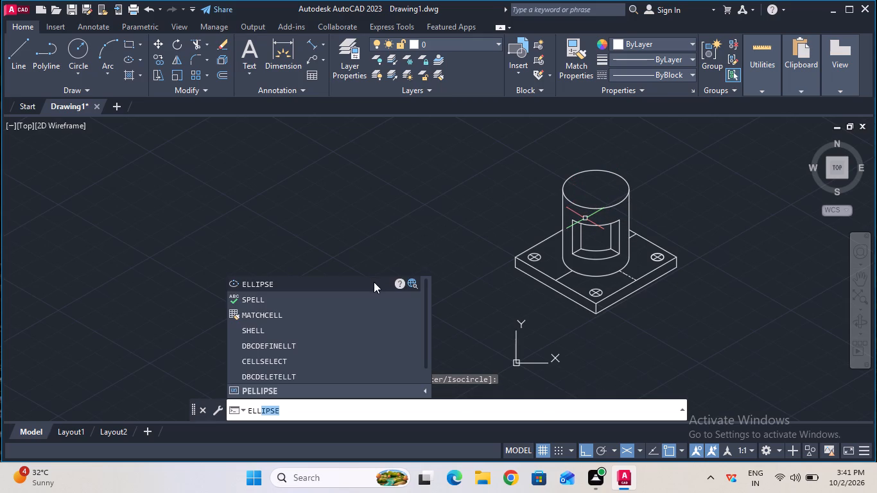
left_click(374, 282)
double_click(528, 411)
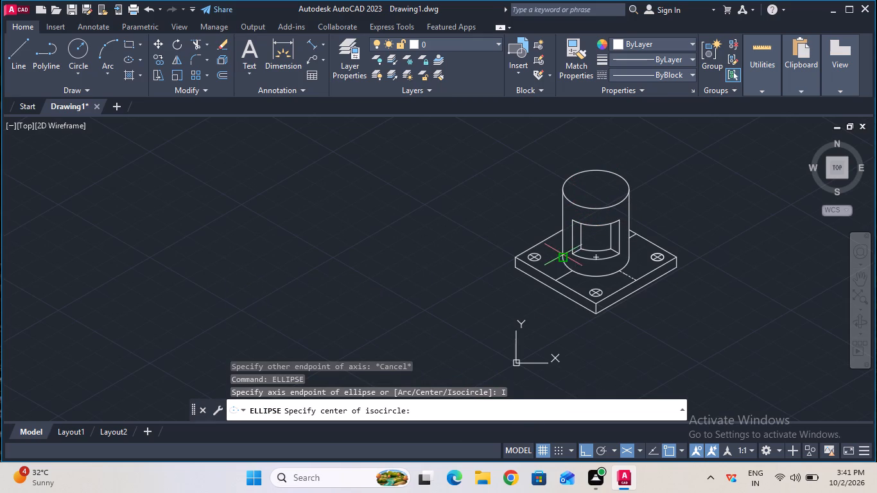
left_click(594, 191)
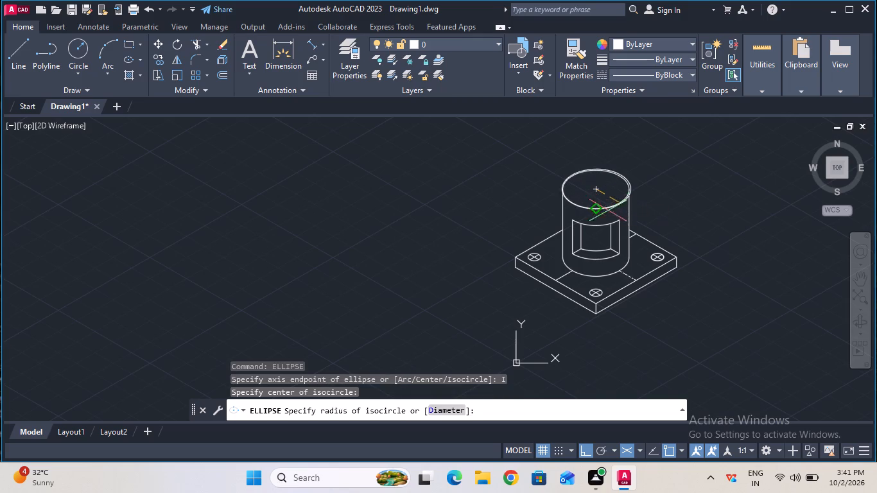
left_click(438, 408)
type("45")
key("Return")
key("Escape")
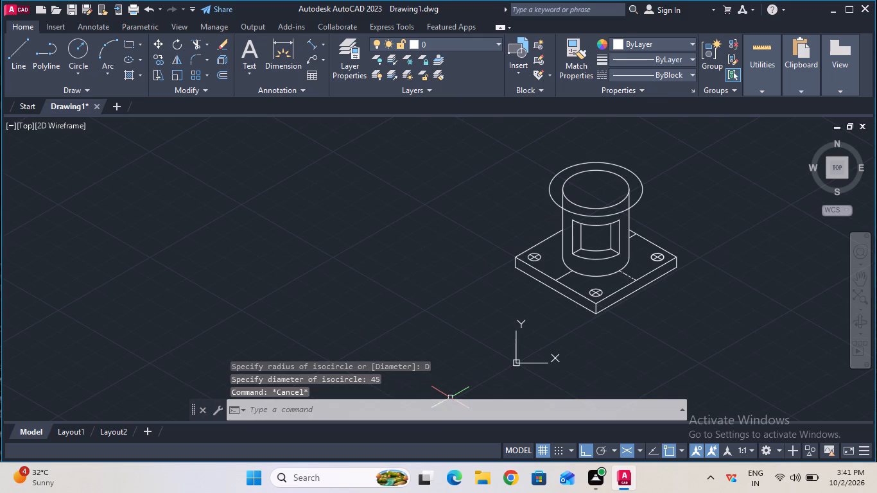
Trim both cylinder side lines inside the new isocircle and remove the smaller top ellipse within it.
scroll(570, 200, "up", 1, "ctrl")
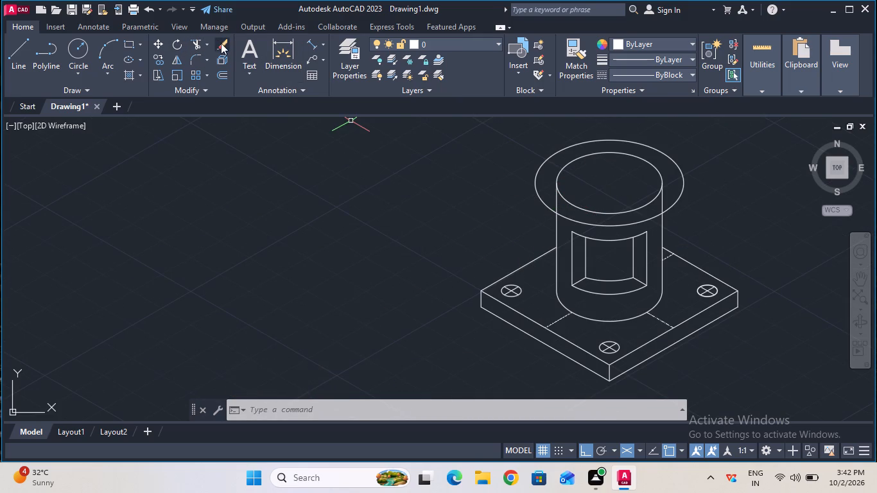
left_click(196, 46)
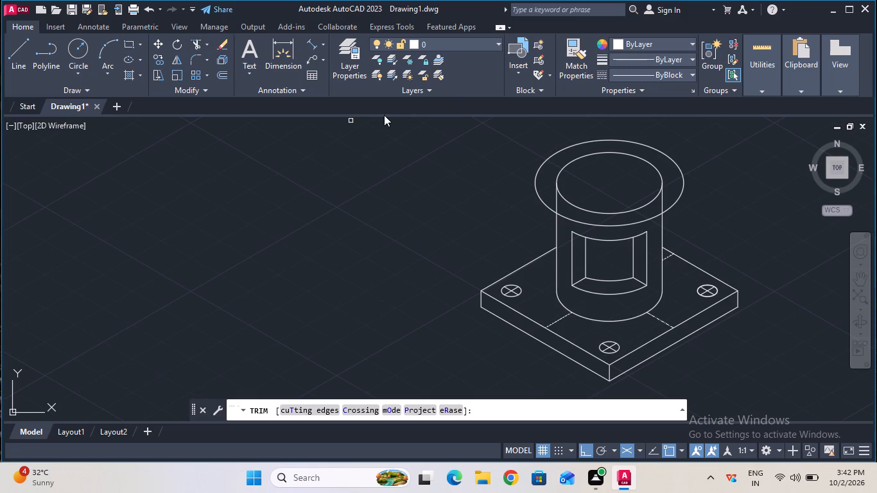
left_click(557, 202)
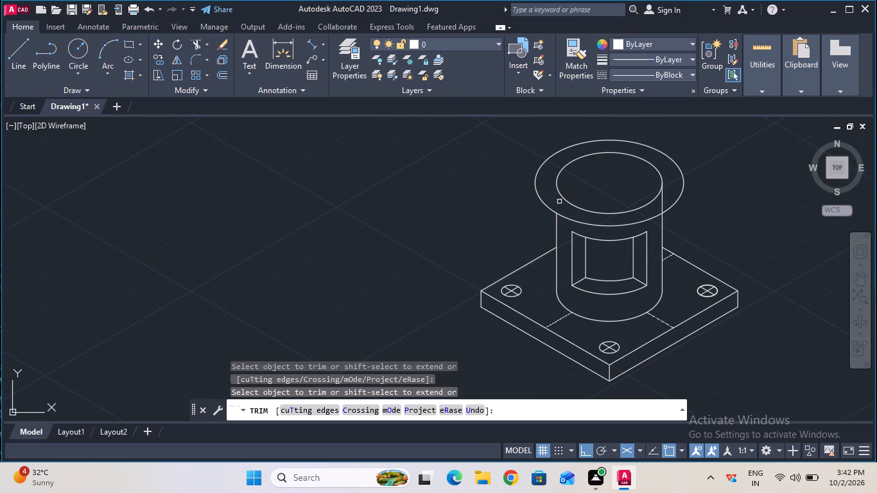
left_click(564, 202)
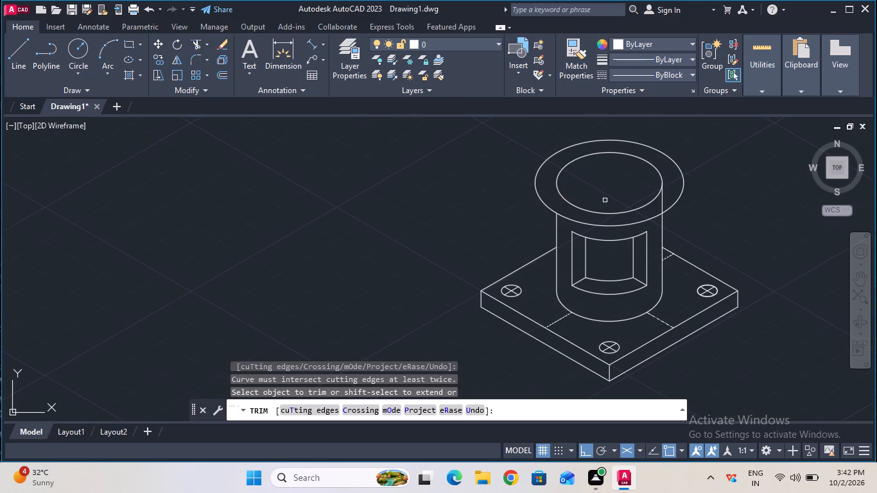
left_click(661, 201)
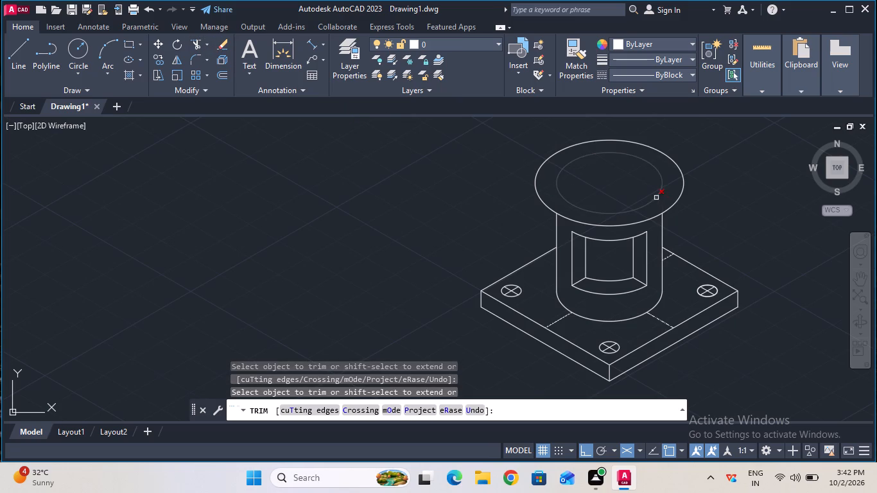
left_click(656, 198)
key("Escape")
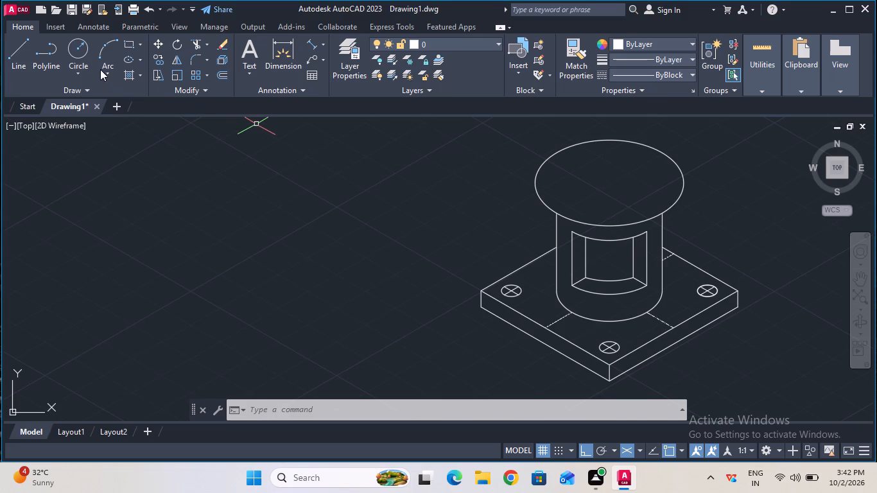
Copy the 45 mm isocircle 10 mm vertically upward from its centre, using the right isoplane.
left_click(155, 59)
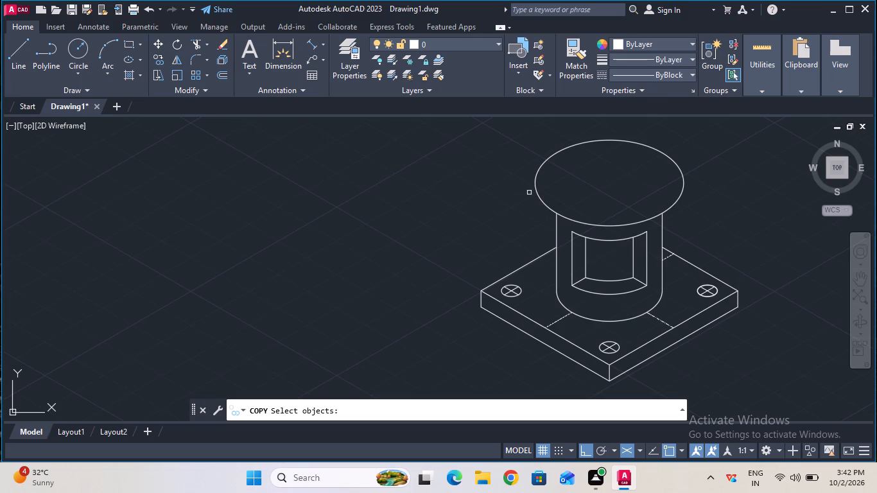
left_click(537, 193)
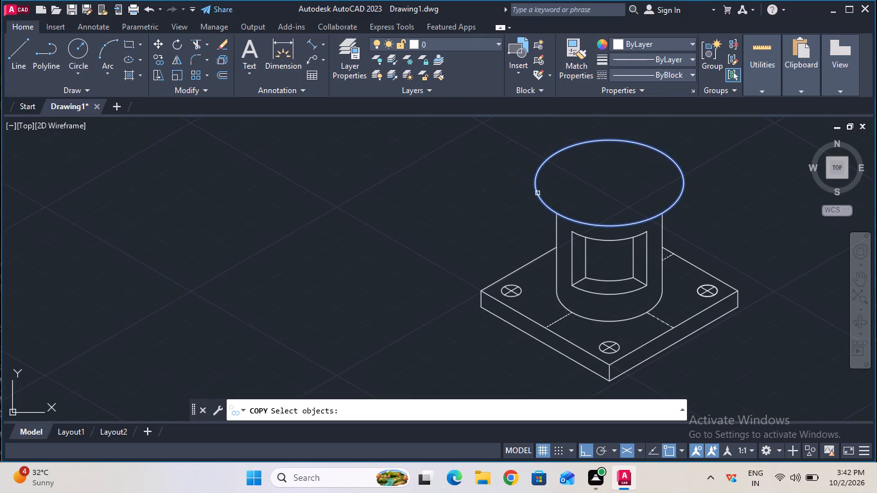
key("Return")
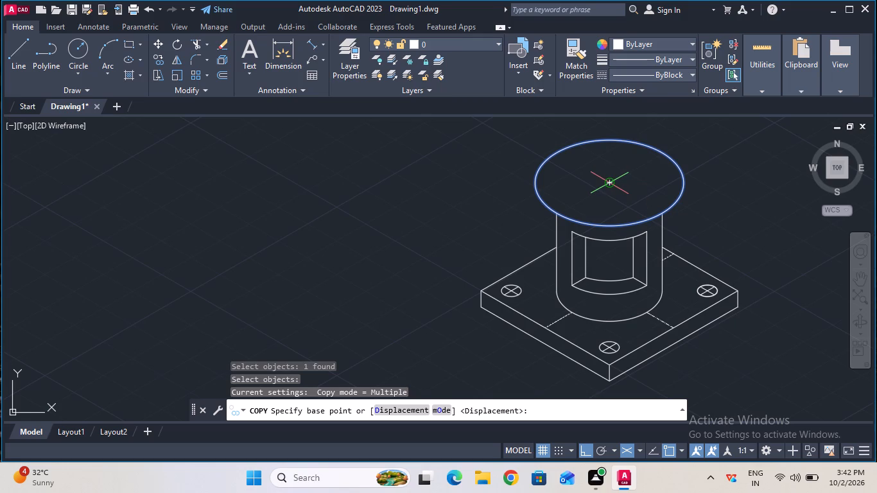
left_click(612, 185)
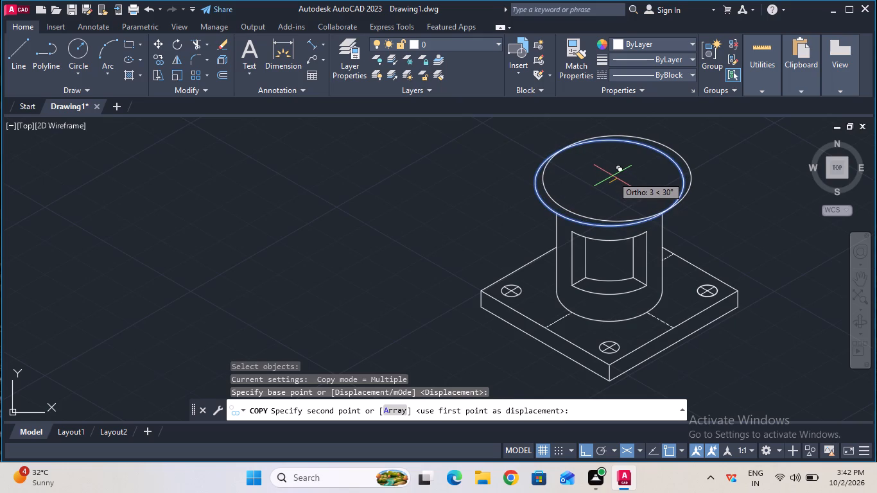
key("F5")
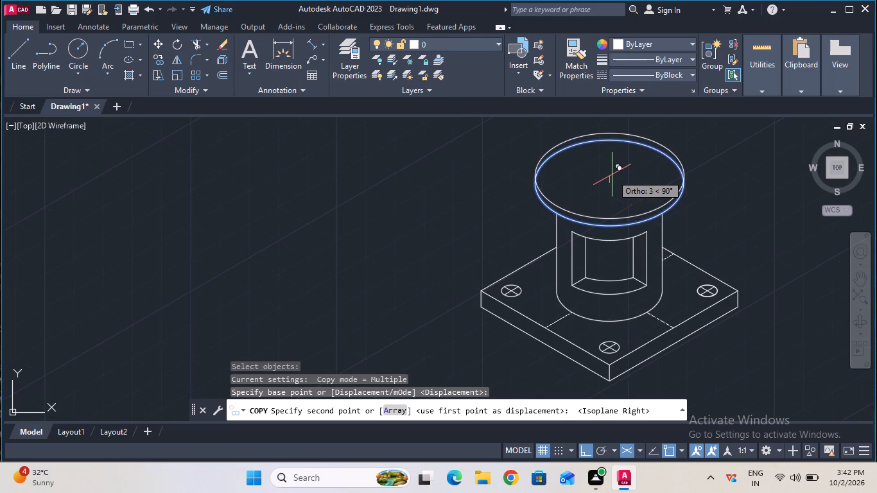
type("10")
key("Return")
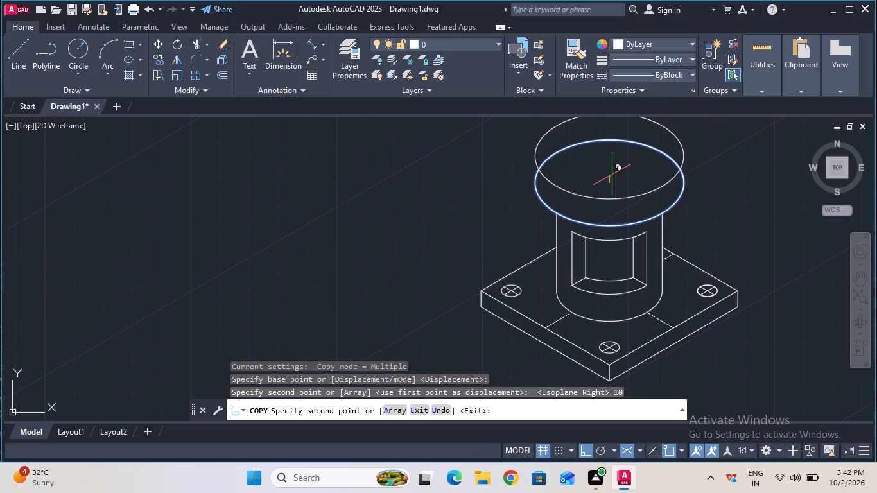
key("Escape")
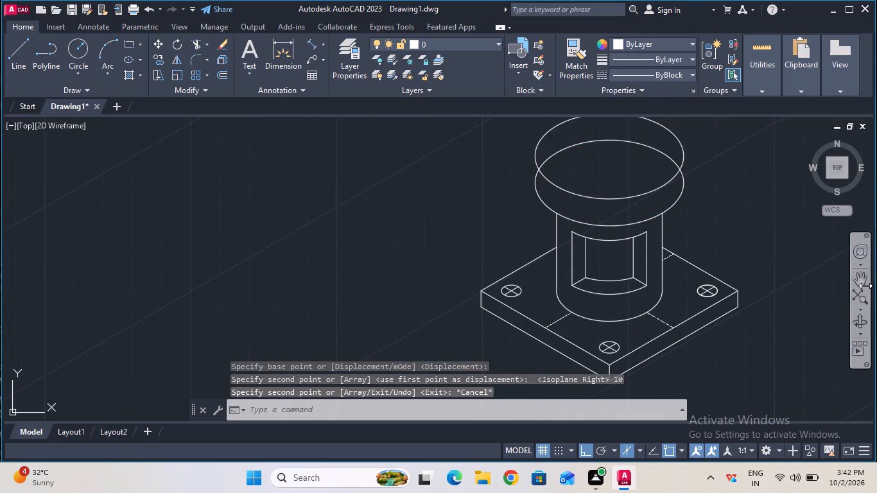
Join the two 45 mm isocircles with a vertical line between their quadrants on each side.
left_click(864, 286)
left_click_drag(759, 268, 773, 314)
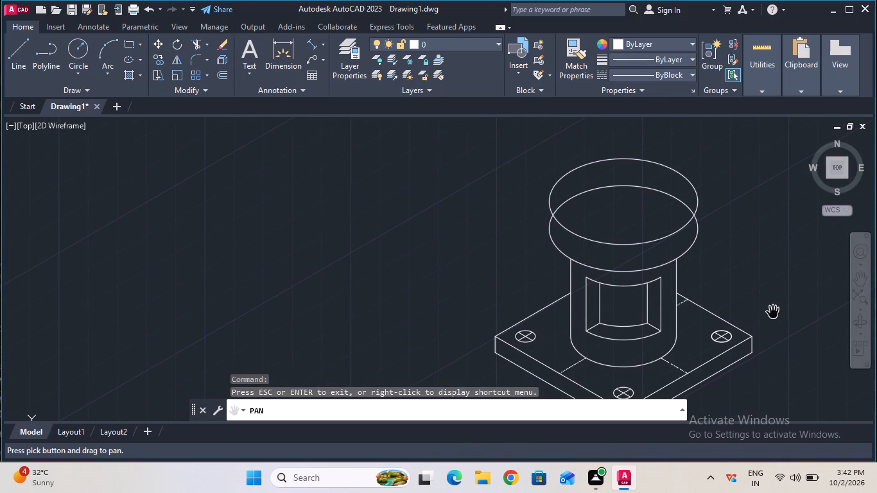
key("Escape")
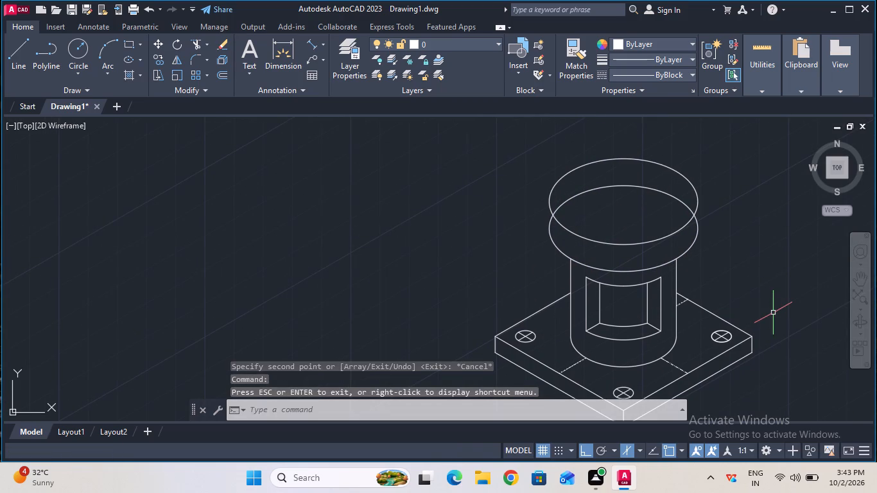
left_click(13, 69)
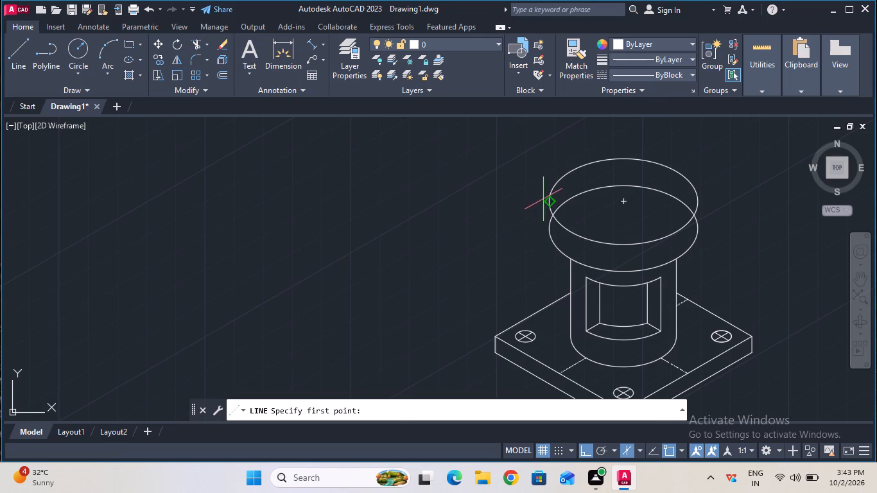
left_click(548, 200)
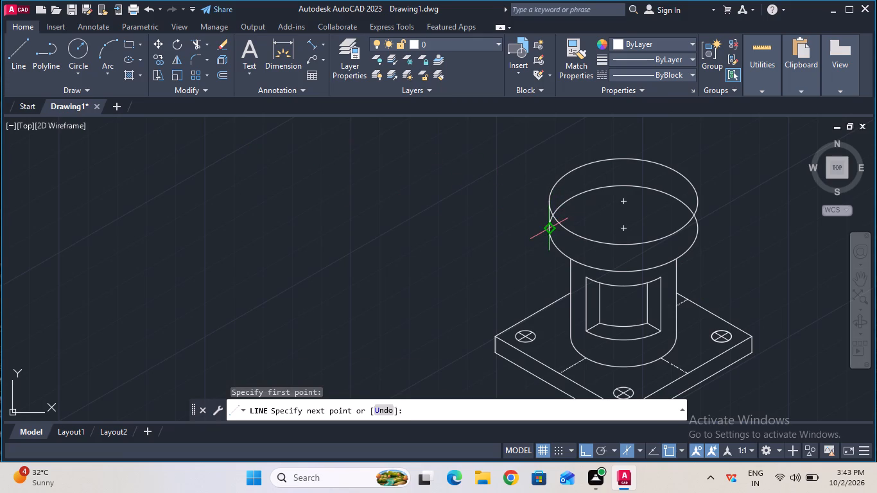
left_click(551, 225)
key("Escape")
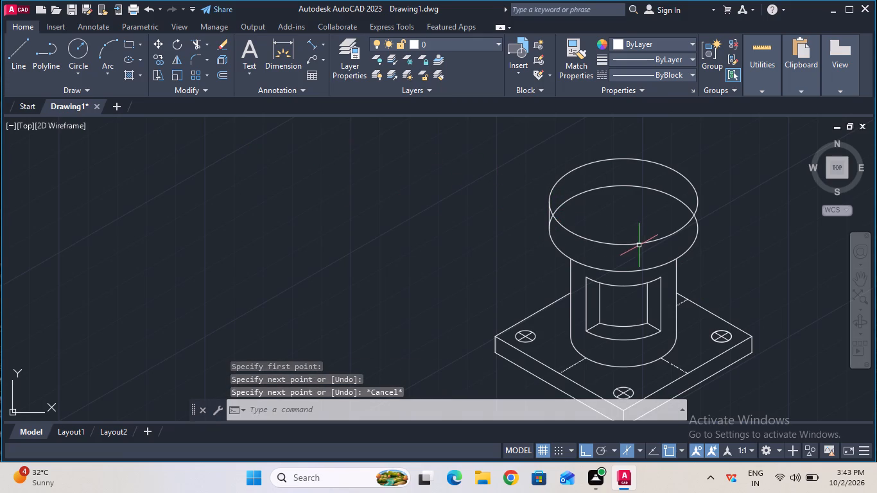
left_click(8, 64)
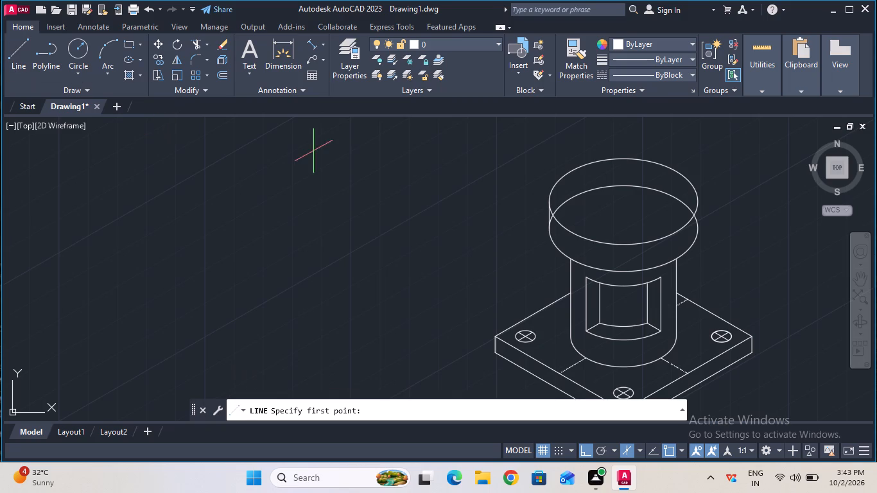
left_click(697, 200)
left_click(699, 233)
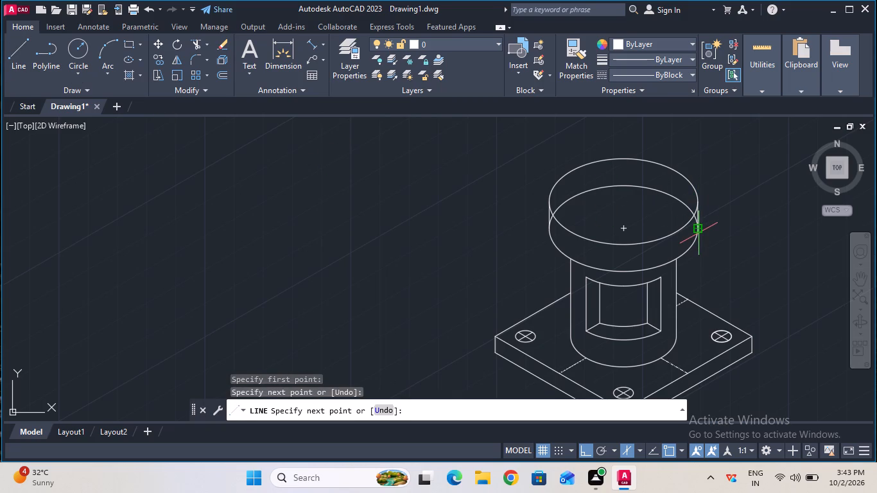
key("Escape")
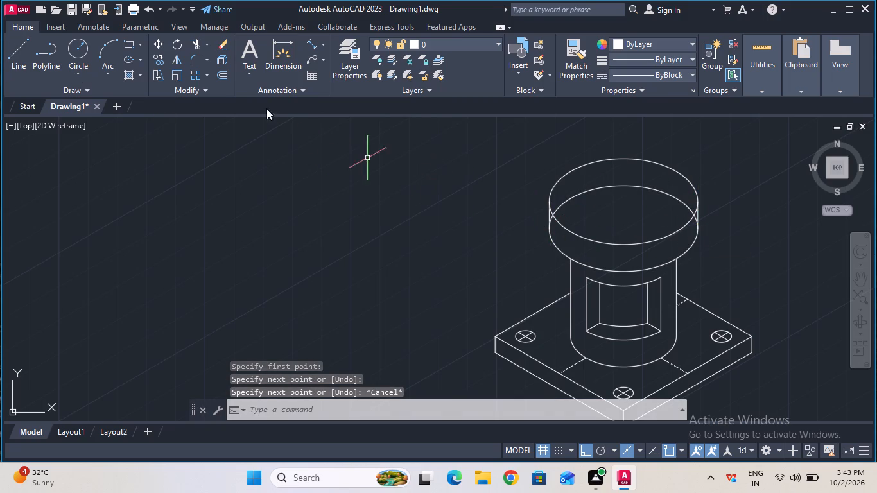
Trim the hidden rear arc of the lower 45 mm isocircle, including its leftover pieces beside both flange side lines.
left_click(199, 40)
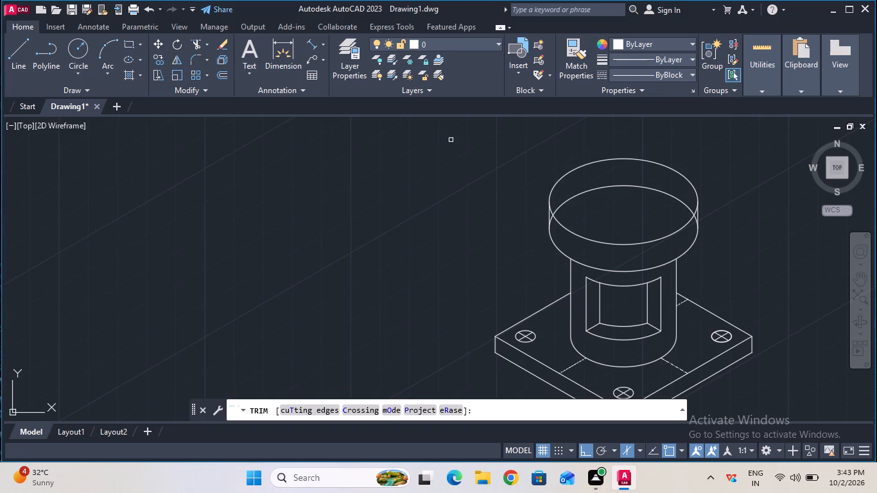
left_click(602, 186)
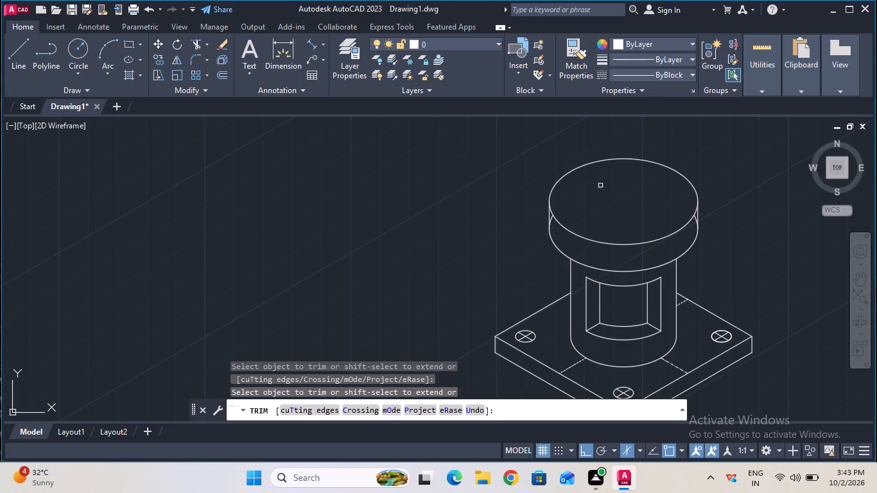
scroll(574, 211, "up", 1, "ctrl")
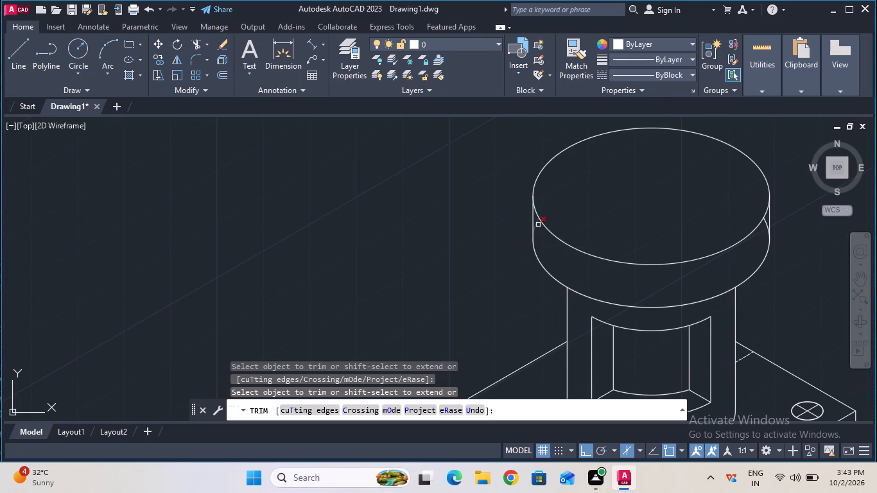
left_click(538, 225)
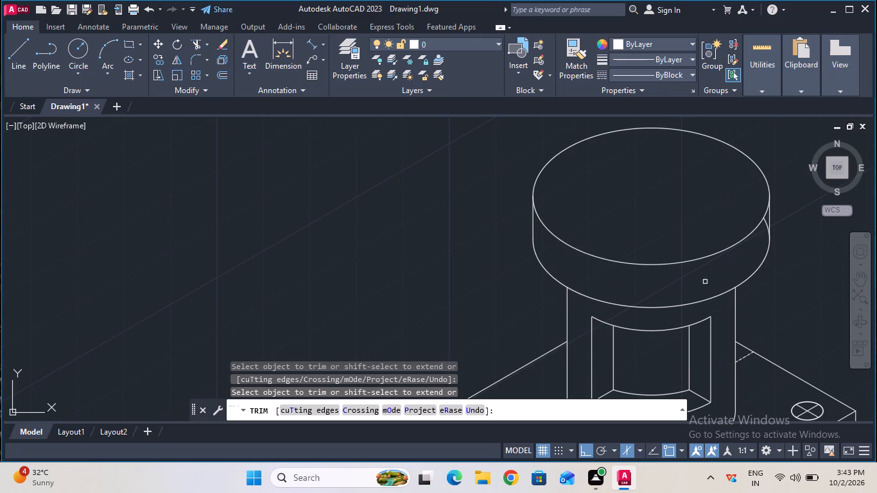
left_click(766, 225)
key("Escape")
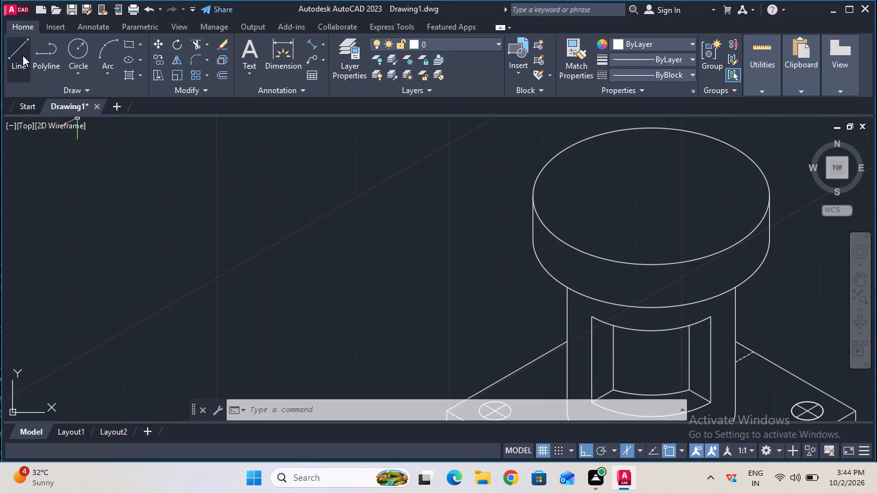
Remove the flange's upper 45 mm isocircle by trimming away its rear and front halves.
scroll(299, 242, "down", 2, "ctrl")
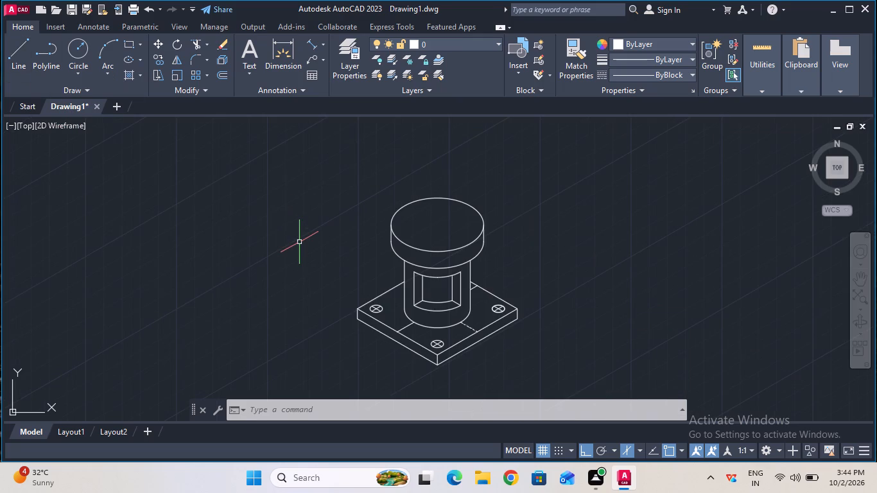
scroll(299, 242, "up", 1, "ctrl")
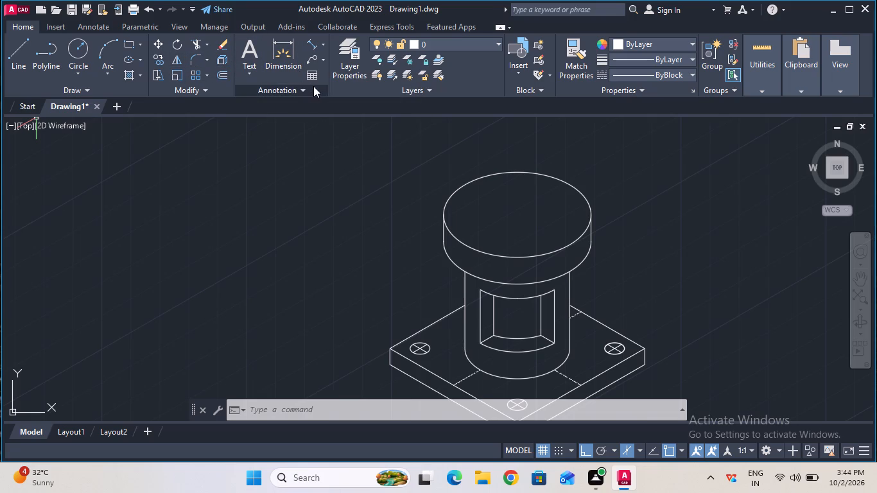
left_click(198, 46)
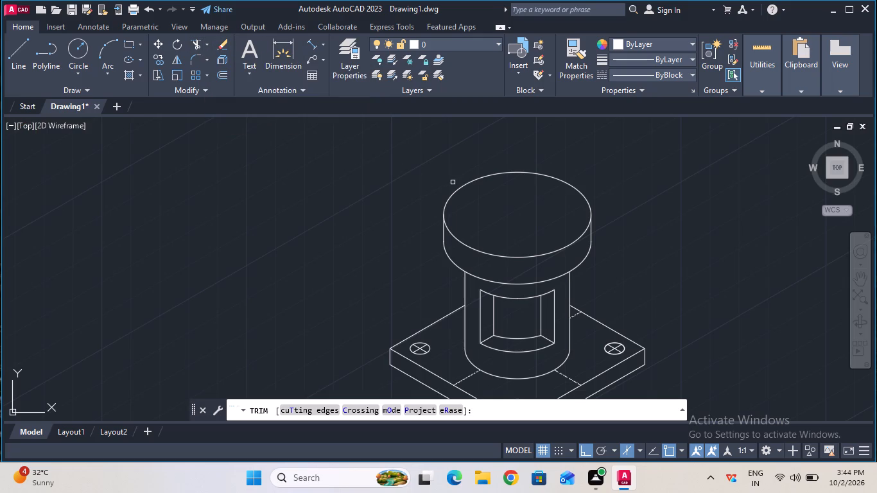
left_click(460, 189)
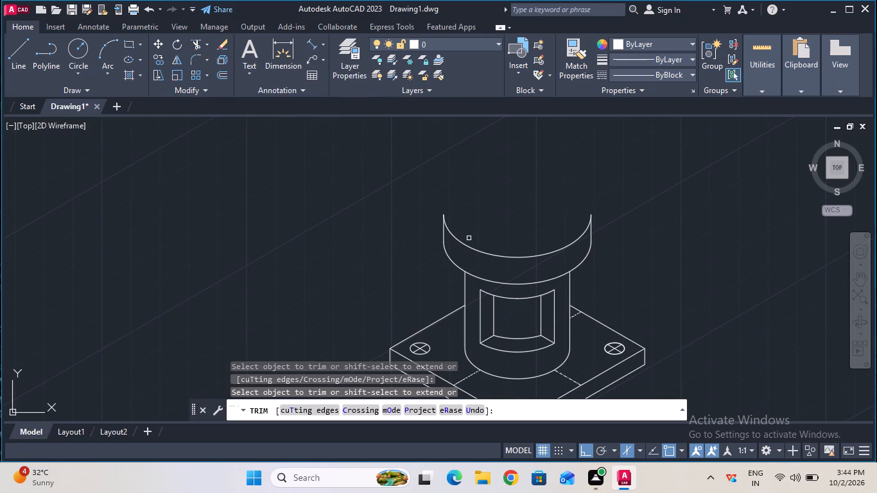
left_click(469, 246)
key("Escape")
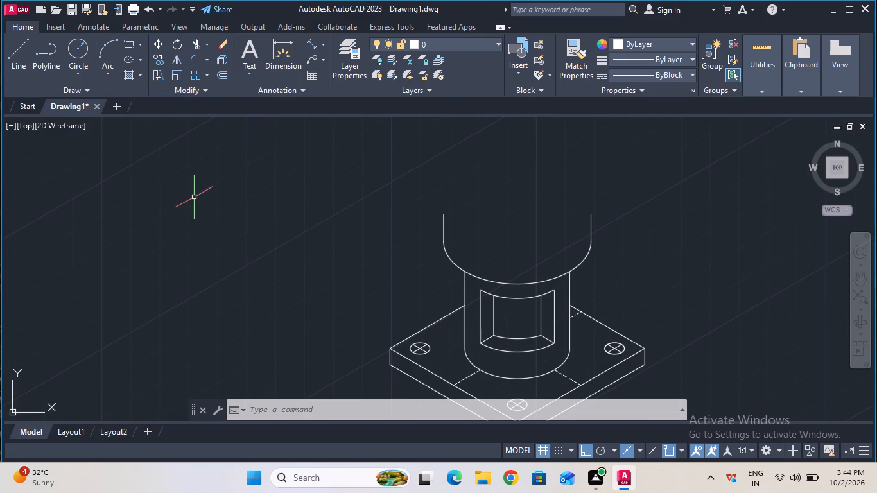
Start the Ellipse command for the flange's open top.
type("ell")
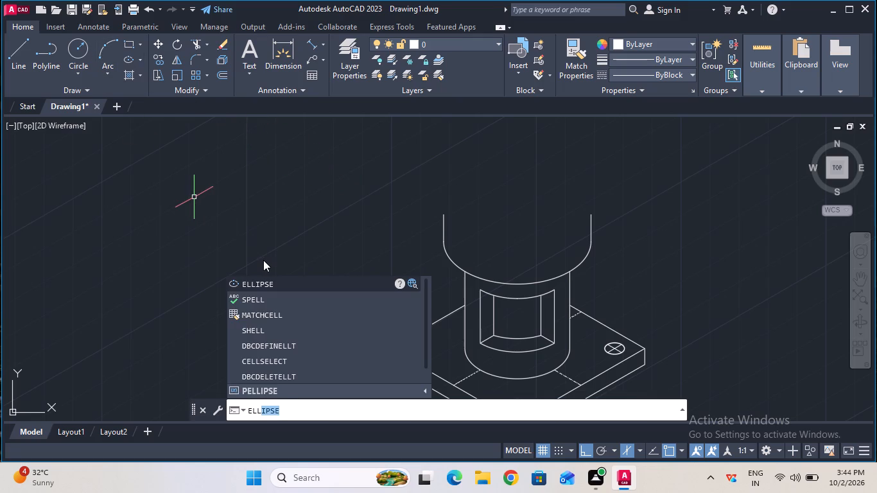
key("BackSpace")
key("BackSpace")
key("BackSpace")
key("BackSpace")
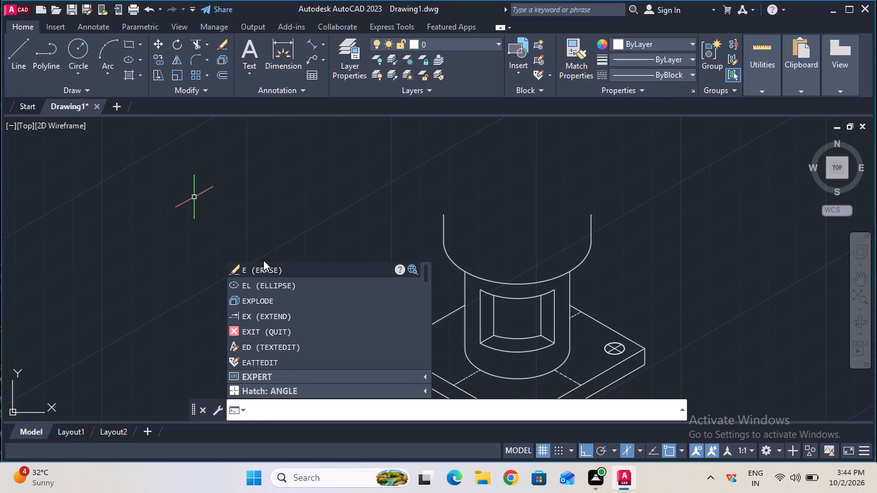
type("ell")
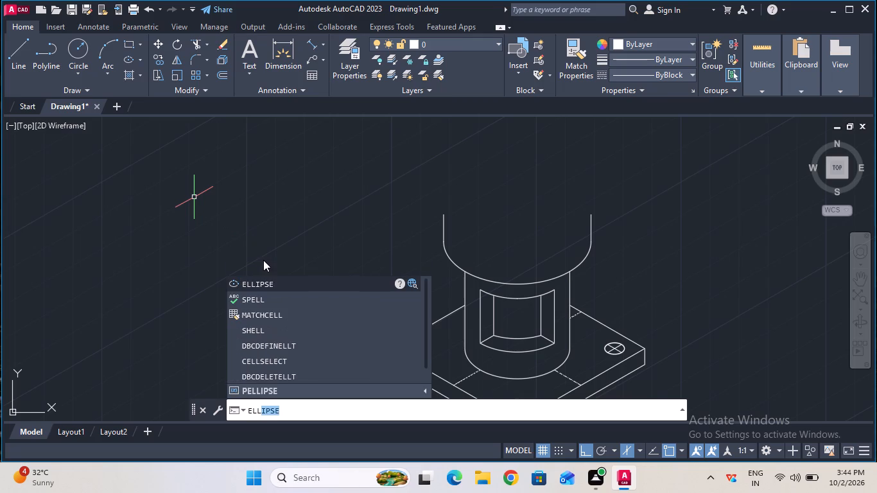
left_click(274, 279)
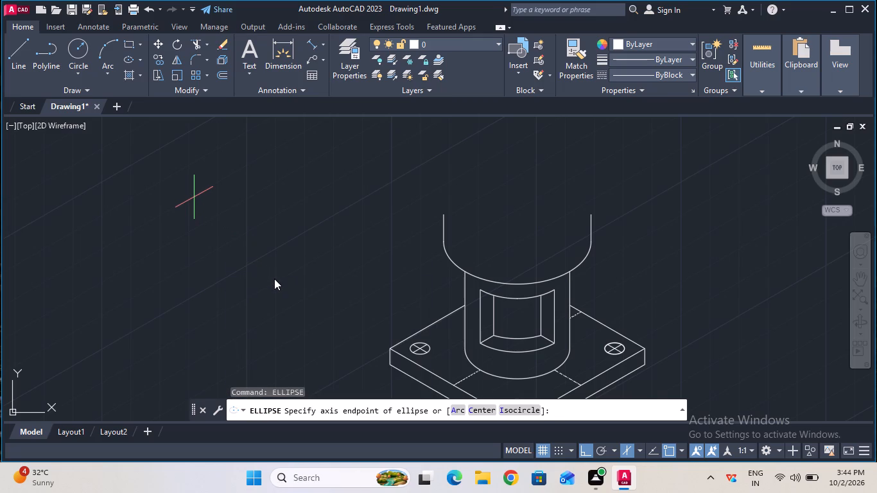
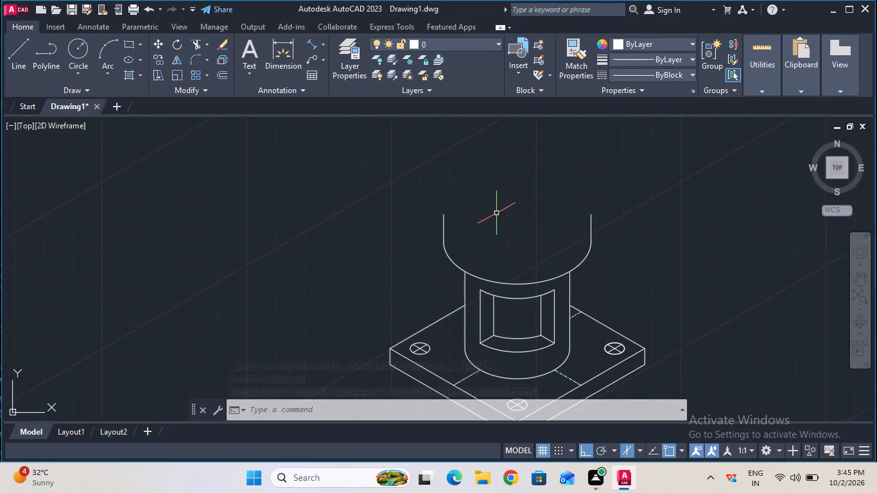
Copy the flange's lower front arc 10 mm straight up to the upper ends of the side lines.
left_click(162, 58)
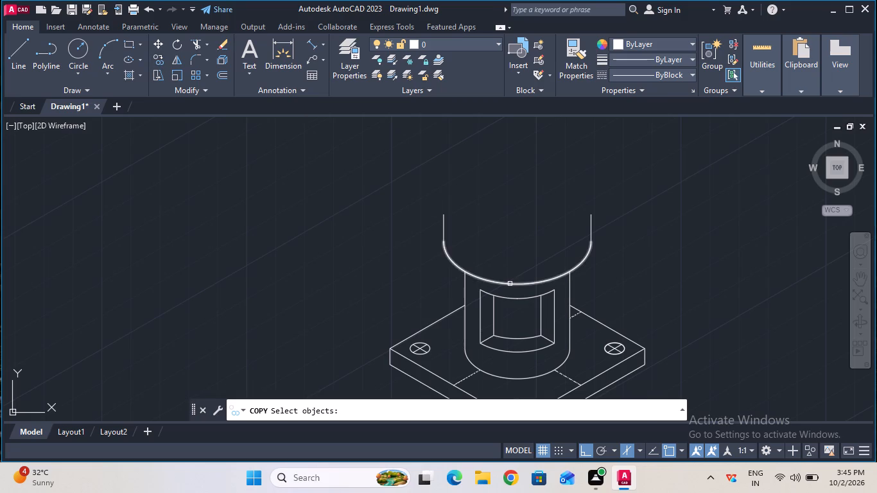
left_click(510, 284)
key("Return")
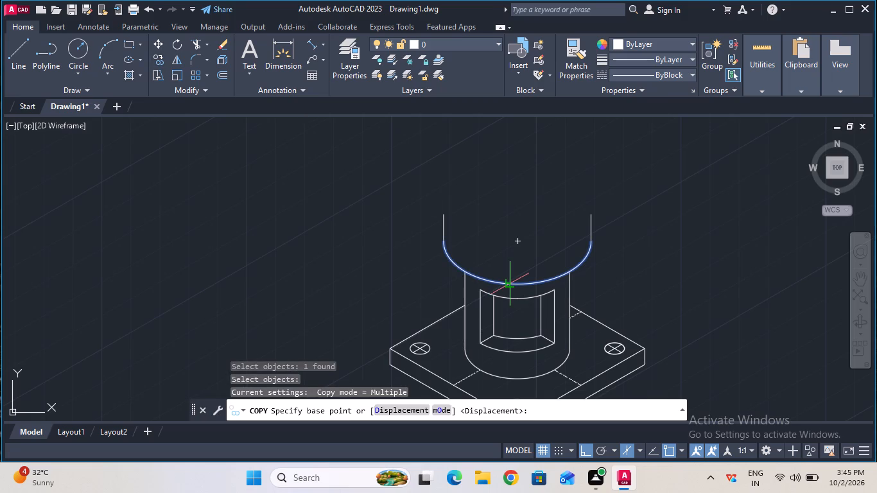
left_click(515, 284)
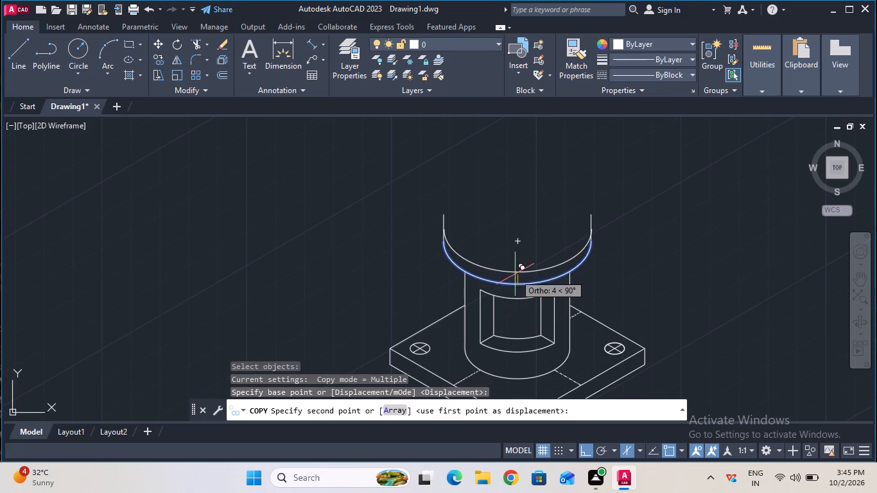
type("10")
key("Return")
key("Escape")
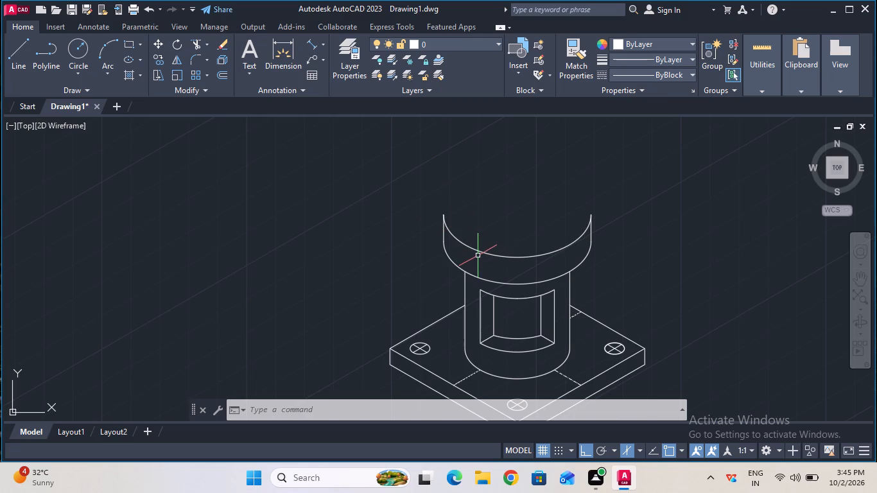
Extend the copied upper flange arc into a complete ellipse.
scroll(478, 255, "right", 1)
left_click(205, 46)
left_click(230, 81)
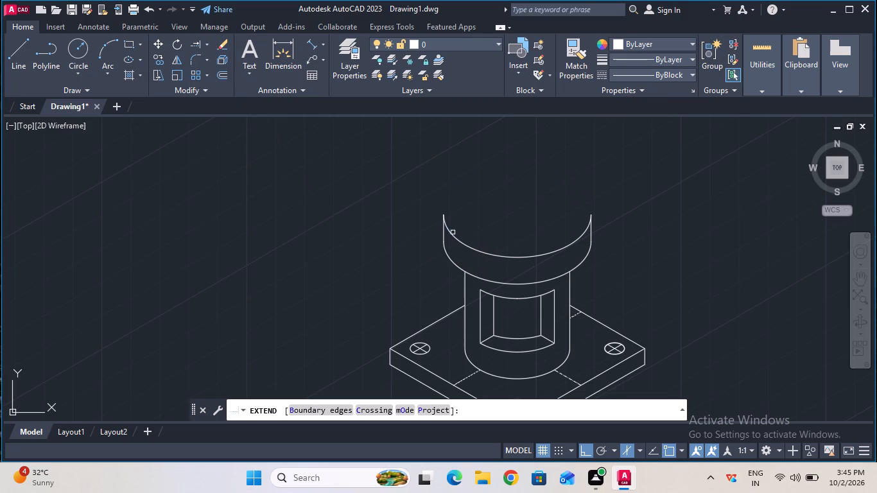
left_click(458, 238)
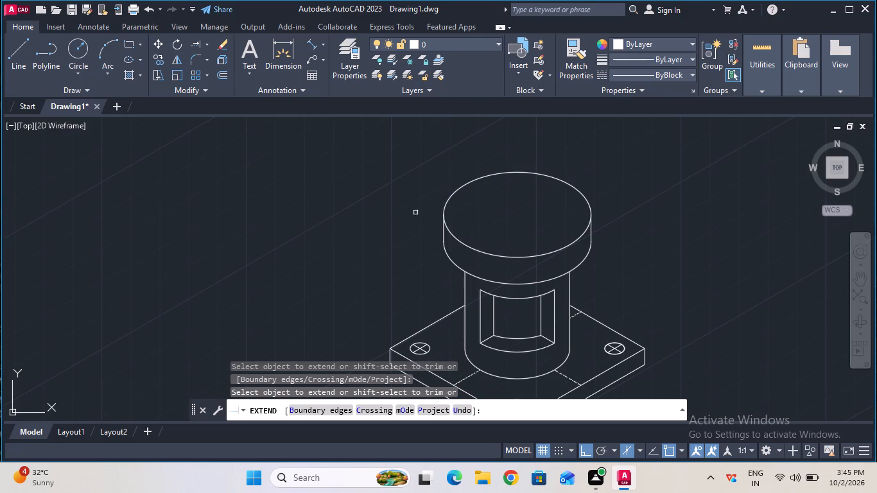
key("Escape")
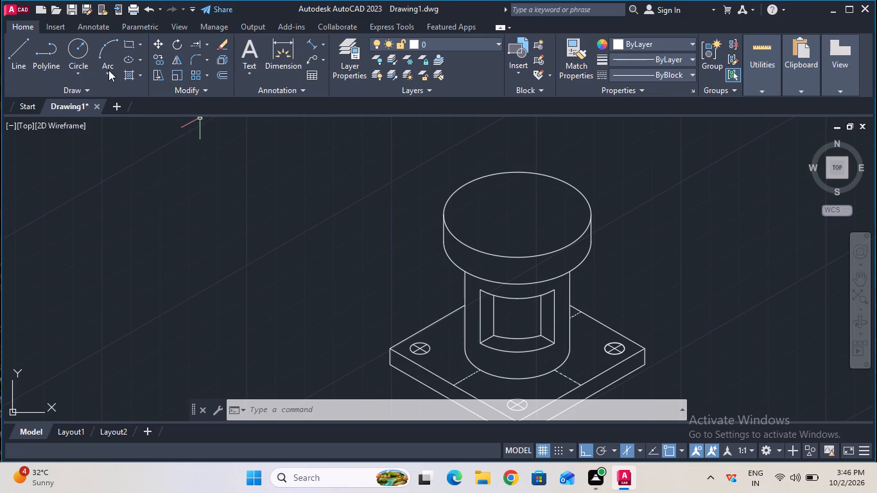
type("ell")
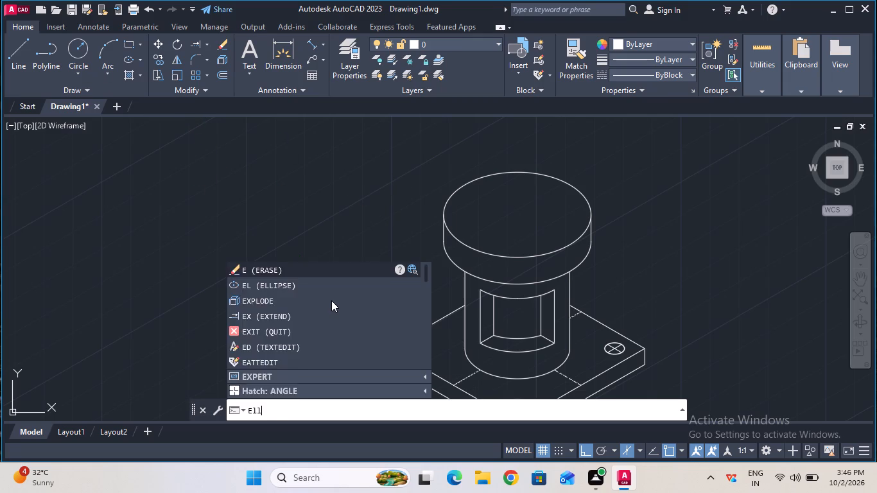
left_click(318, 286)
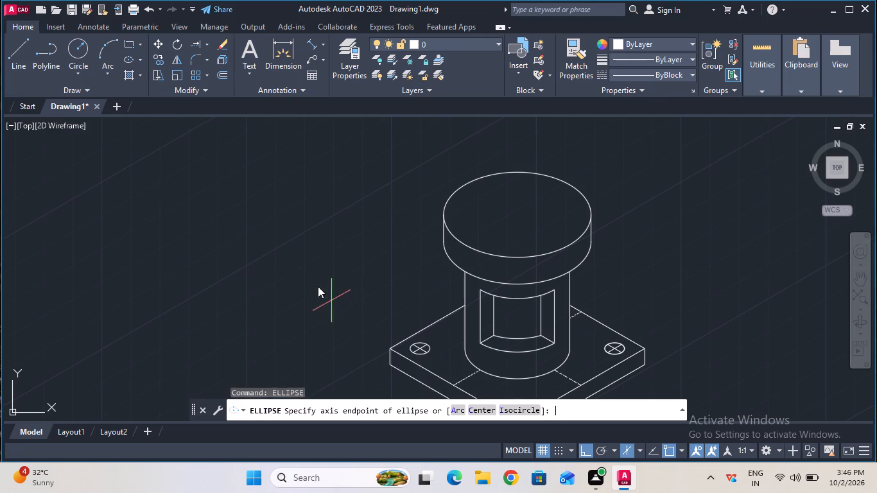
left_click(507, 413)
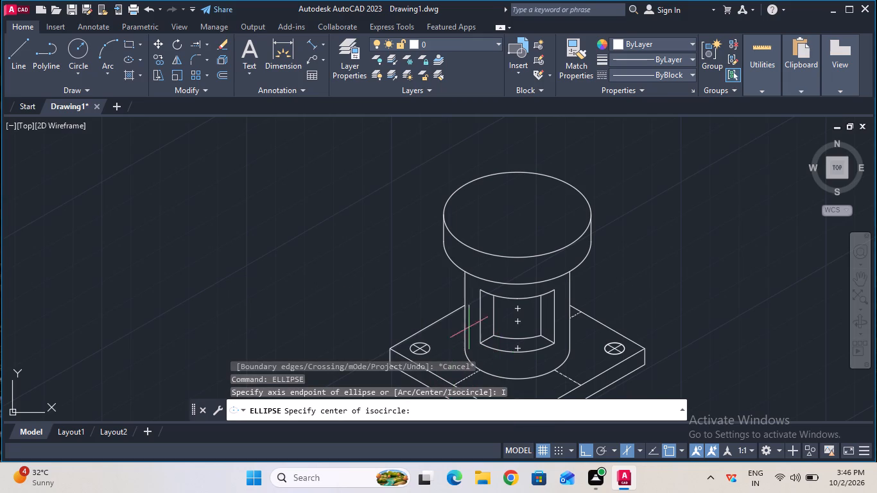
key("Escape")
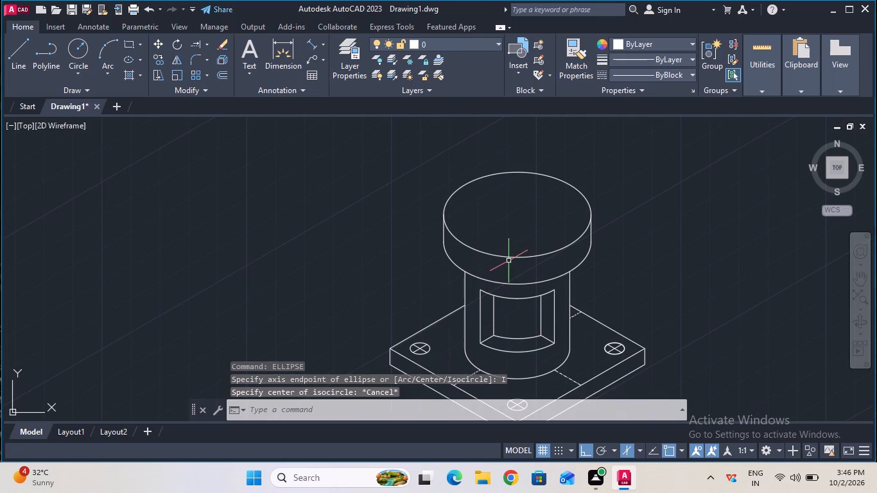
Draw a 33 mm diameter isocircle in the top isoplane, centred on the flange's top face.
type("ell")
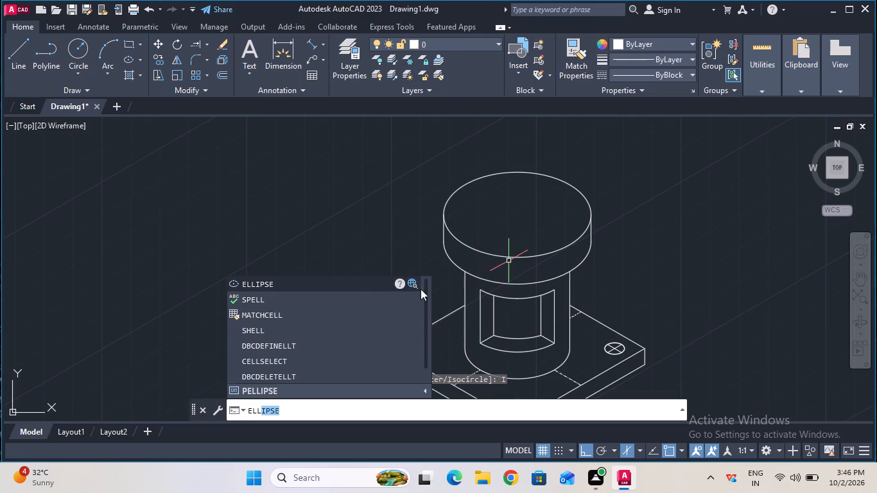
left_click(369, 283)
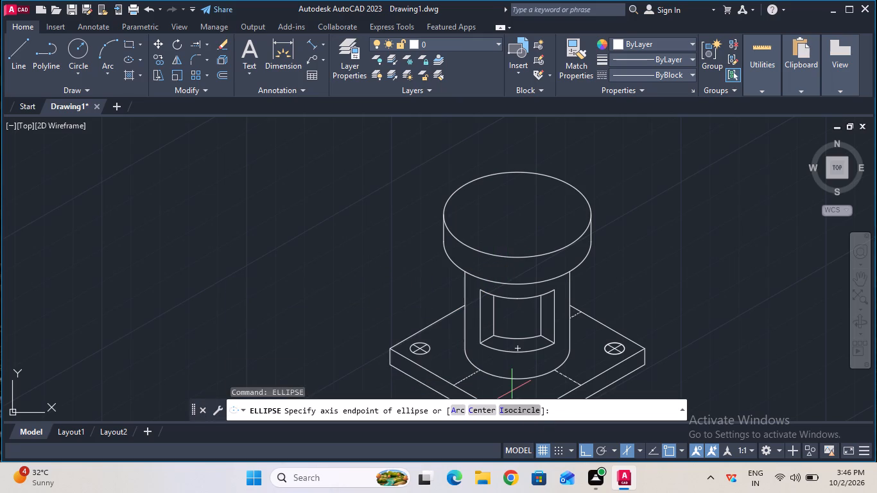
left_click(527, 406)
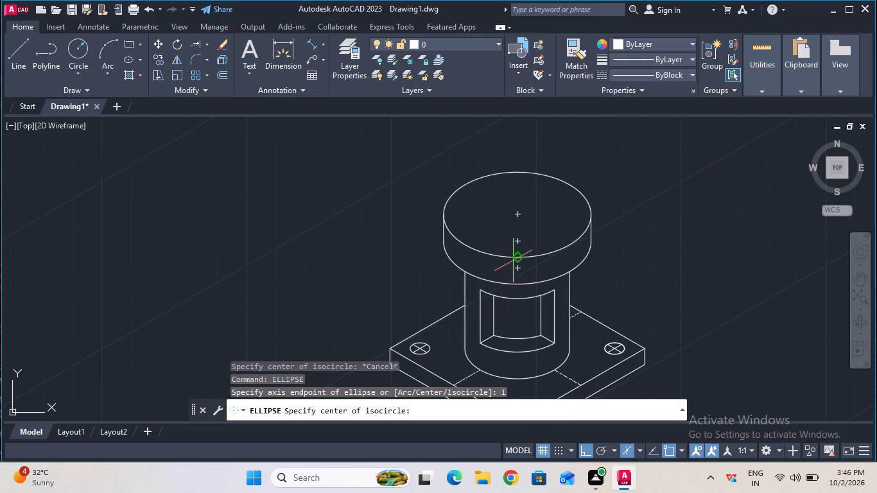
left_click(520, 212)
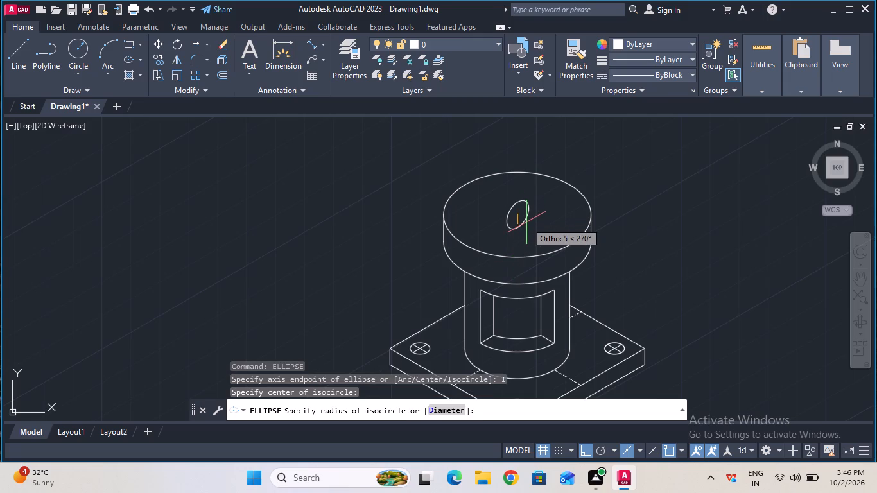
key("F5")
key("F5")
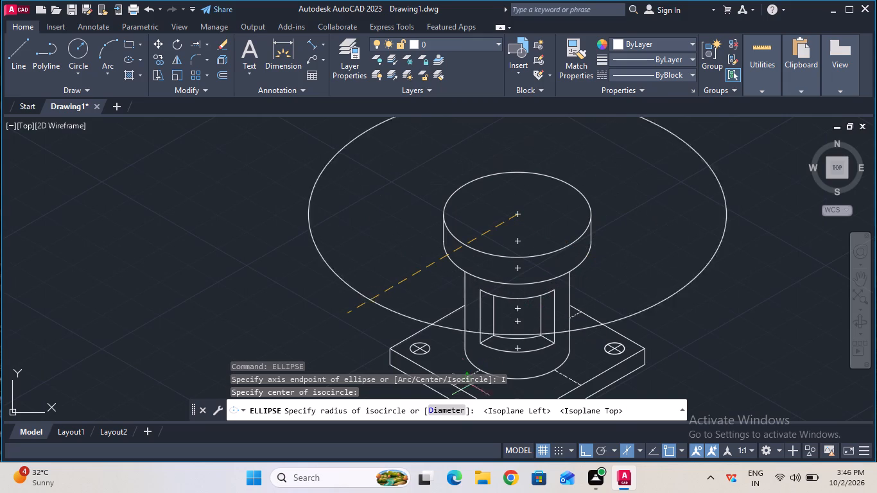
left_click(451, 411)
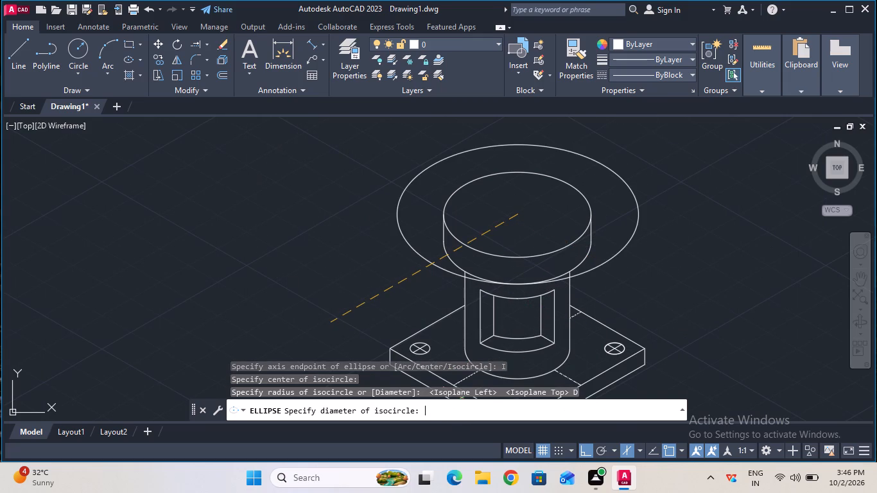
type("33")
key("Return")
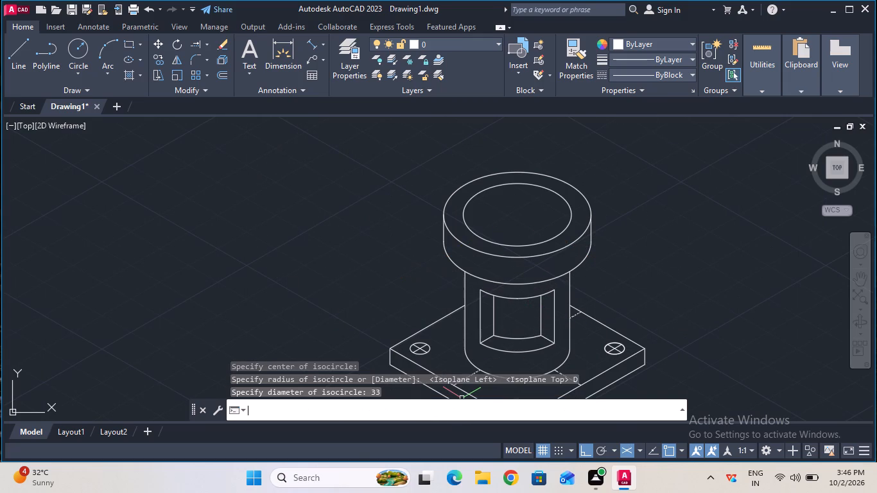
key("Escape")
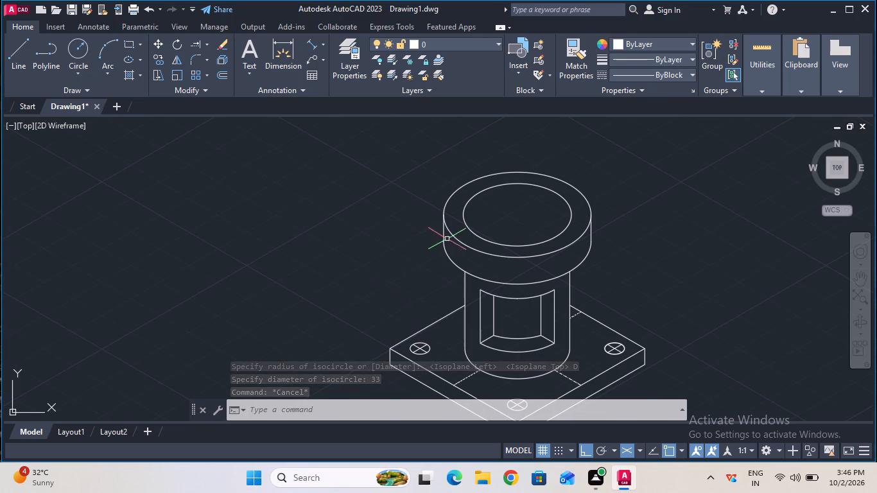
Draw a 12 mm radius isocircle concentric with the 33 mm isocircle on the flange top.
scroll(462, 242, "up", 1, "ctrl")
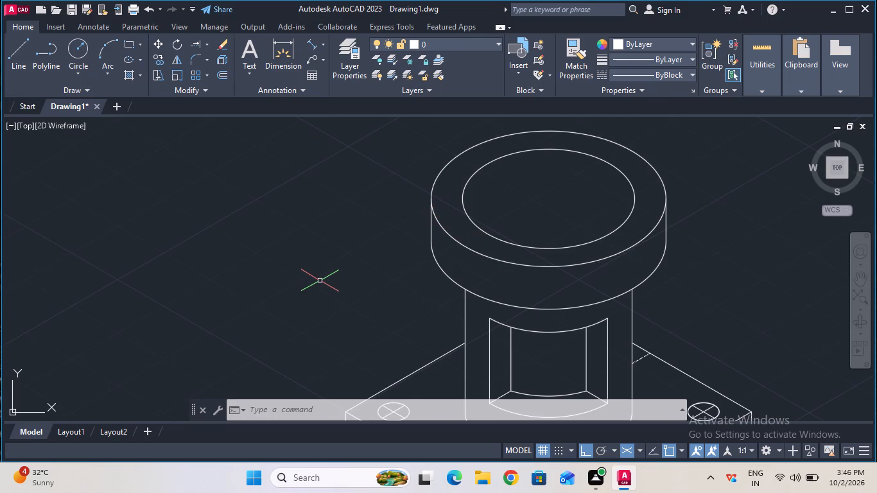
key("e")
type("ll")
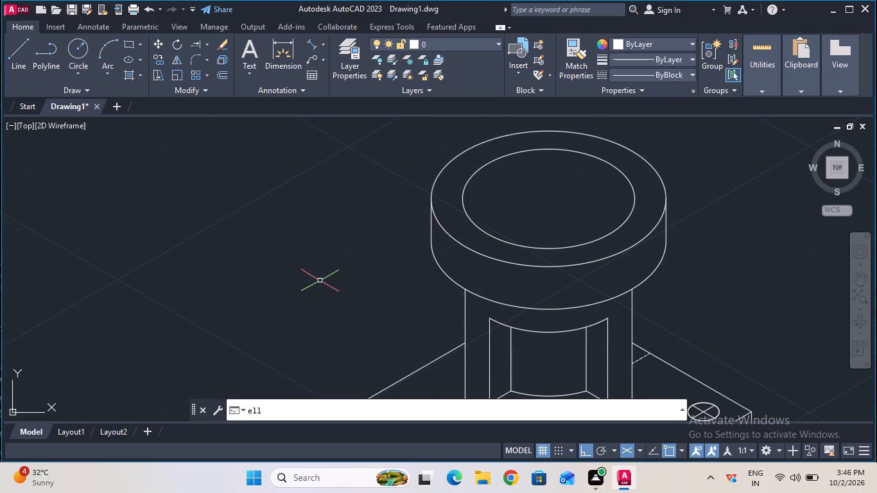
left_click(308, 284)
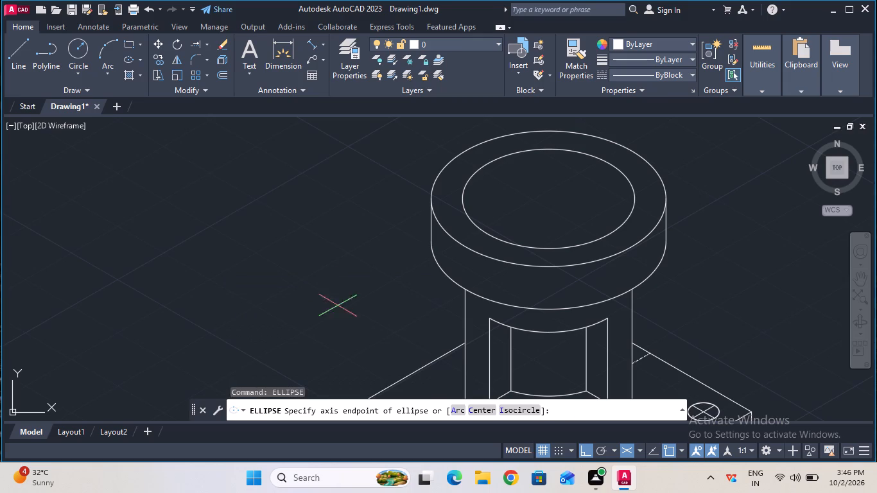
left_click(512, 411)
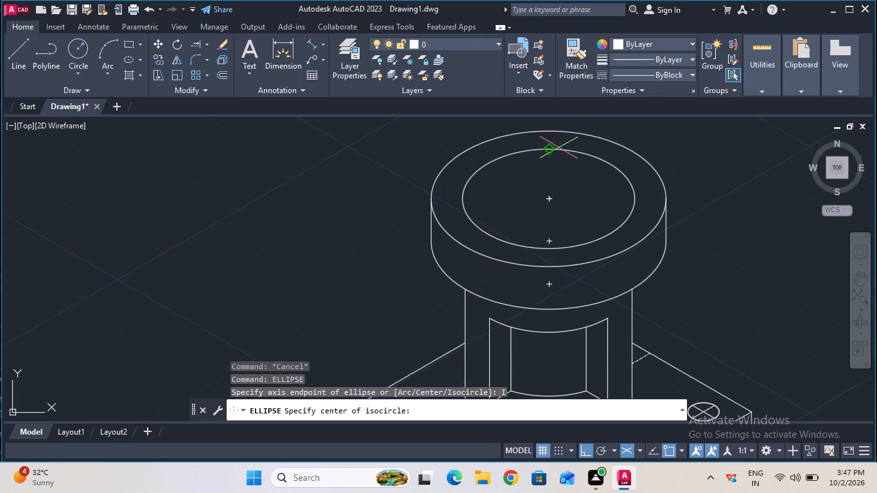
left_click(549, 200)
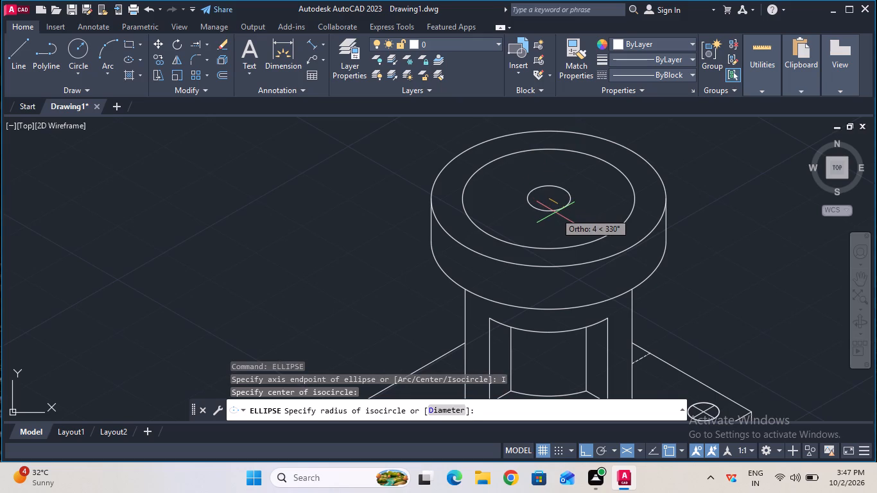
type("12")
key("Return")
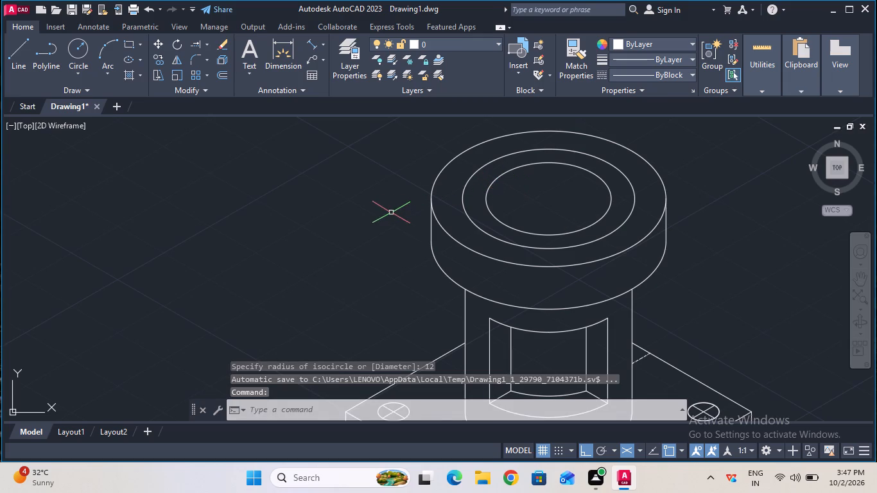
Draw a 10 mm radius isocircle at the same centre on the flange top.
type("ell")
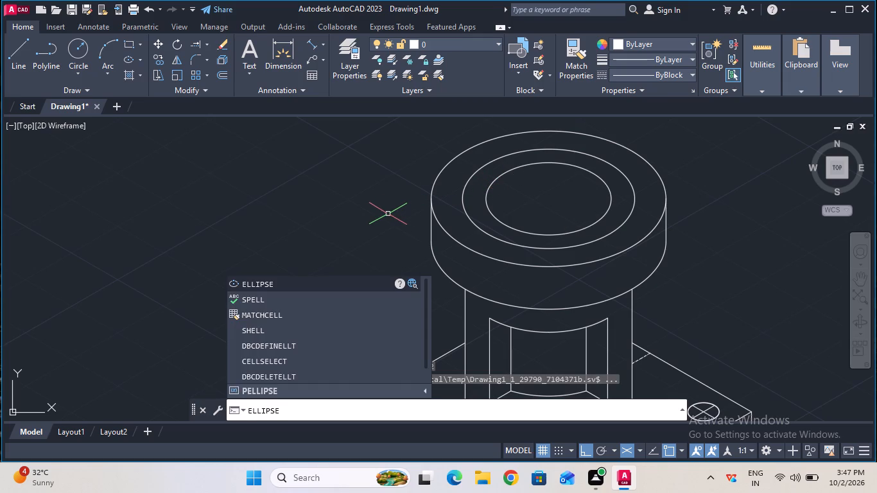
left_click(305, 281)
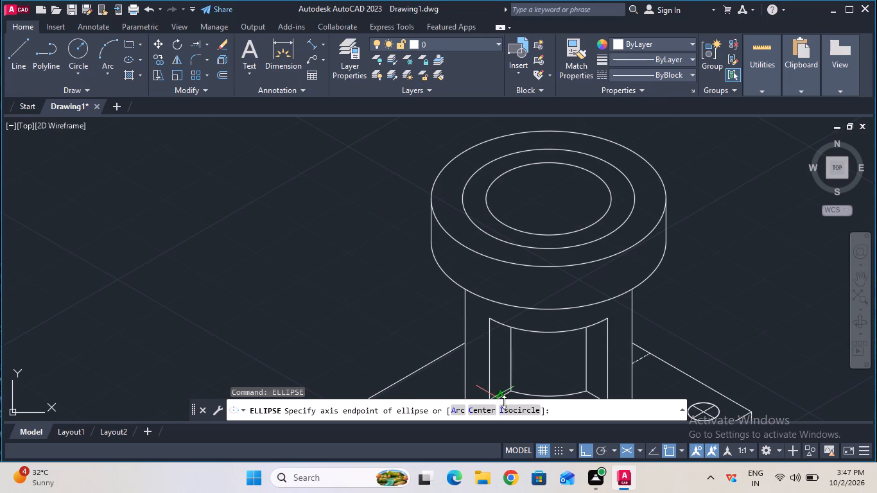
left_click(515, 411)
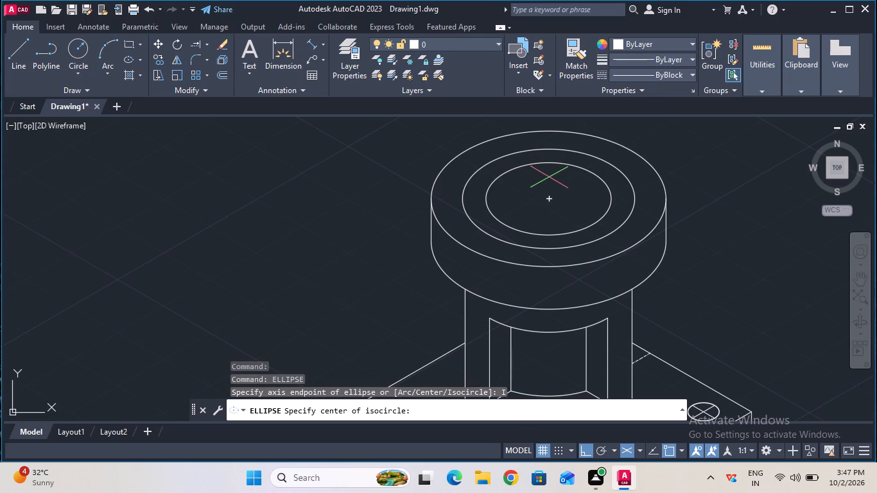
left_click(546, 200)
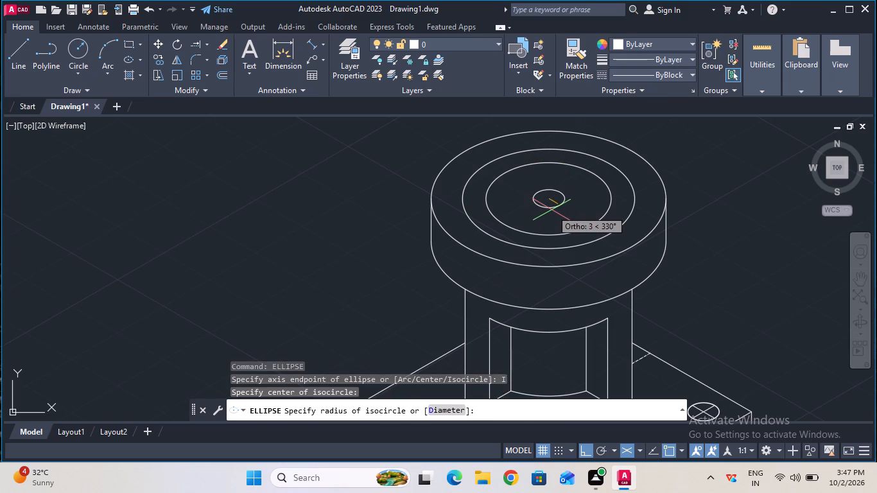
type("10")
key("Return")
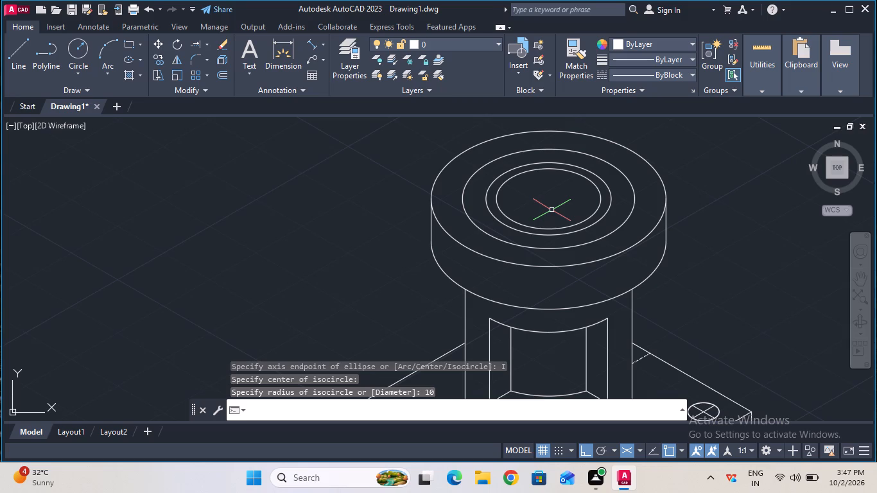
key("Escape")
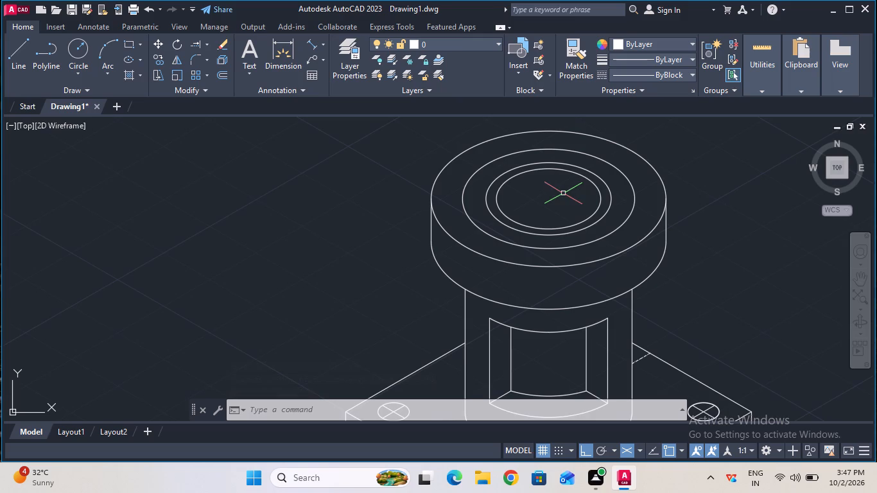
Erase the outer 45 mm ellipse of the flange's top face.
left_click(224, 45)
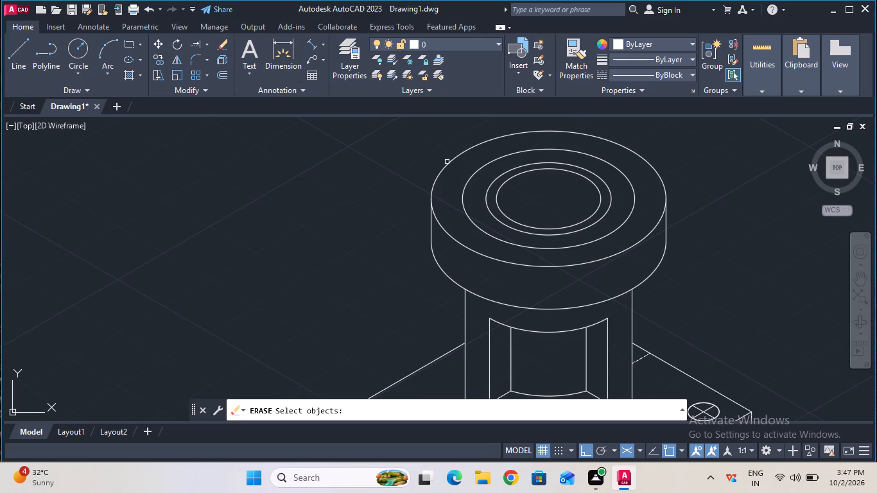
left_click(447, 162)
key("Return")
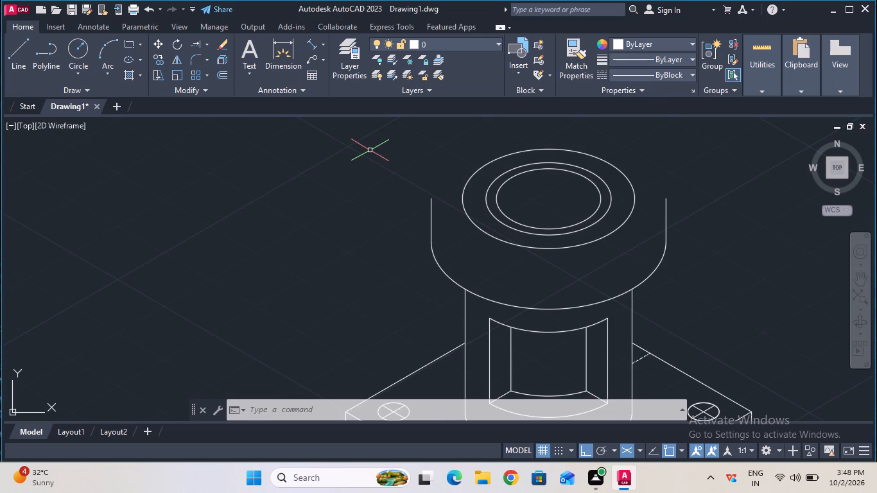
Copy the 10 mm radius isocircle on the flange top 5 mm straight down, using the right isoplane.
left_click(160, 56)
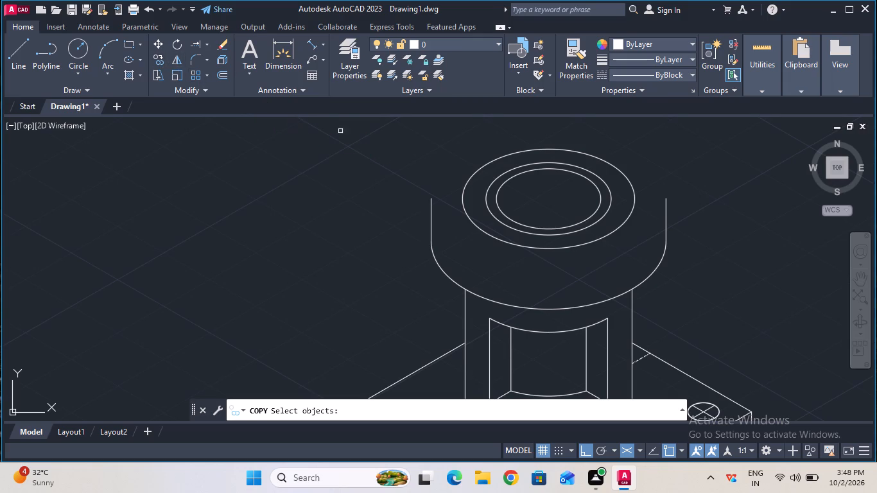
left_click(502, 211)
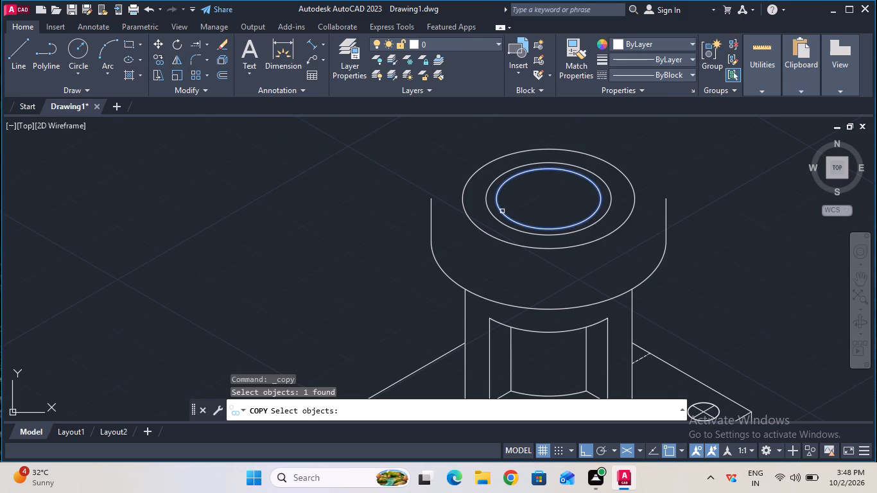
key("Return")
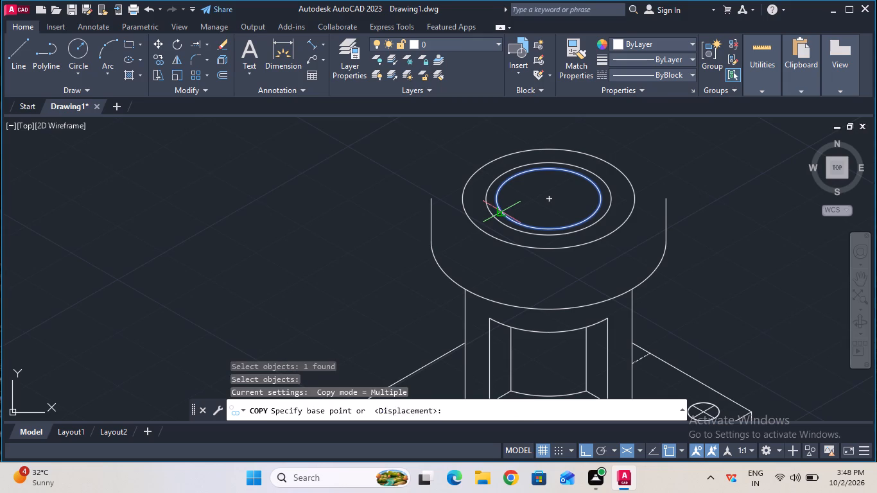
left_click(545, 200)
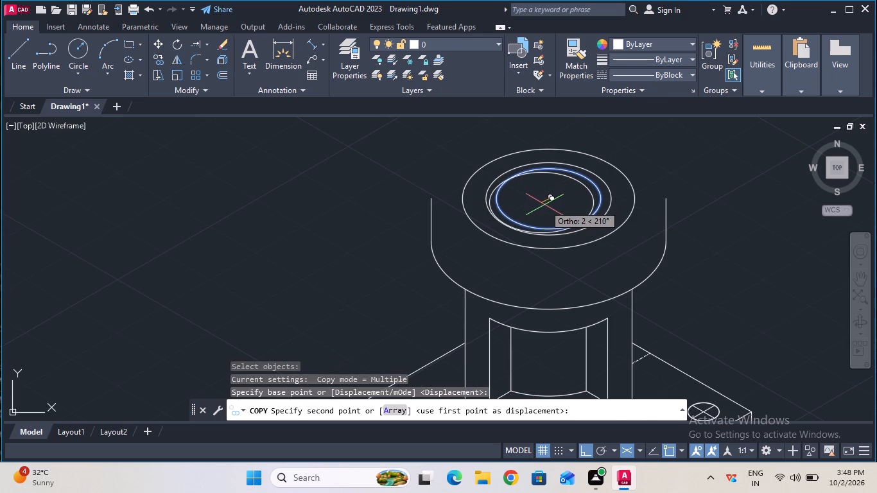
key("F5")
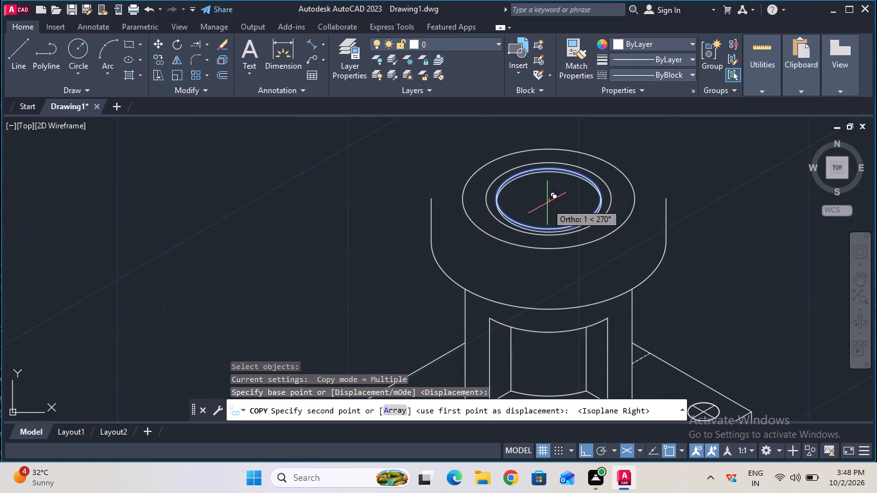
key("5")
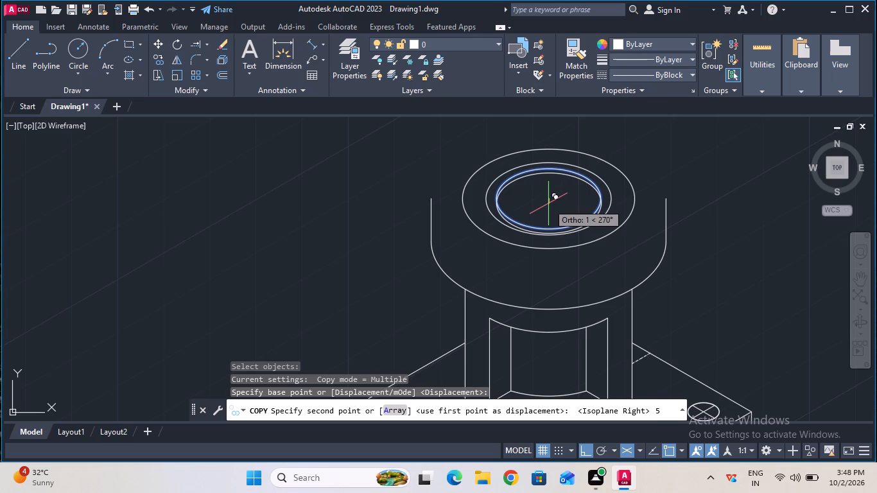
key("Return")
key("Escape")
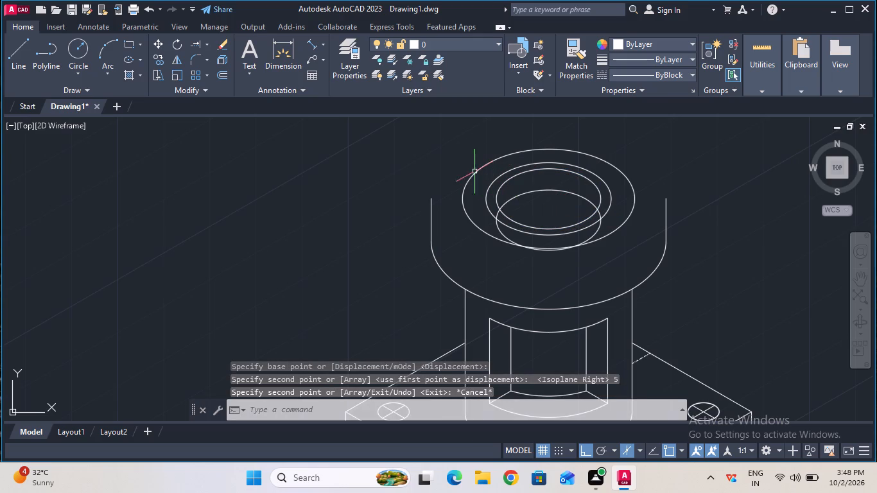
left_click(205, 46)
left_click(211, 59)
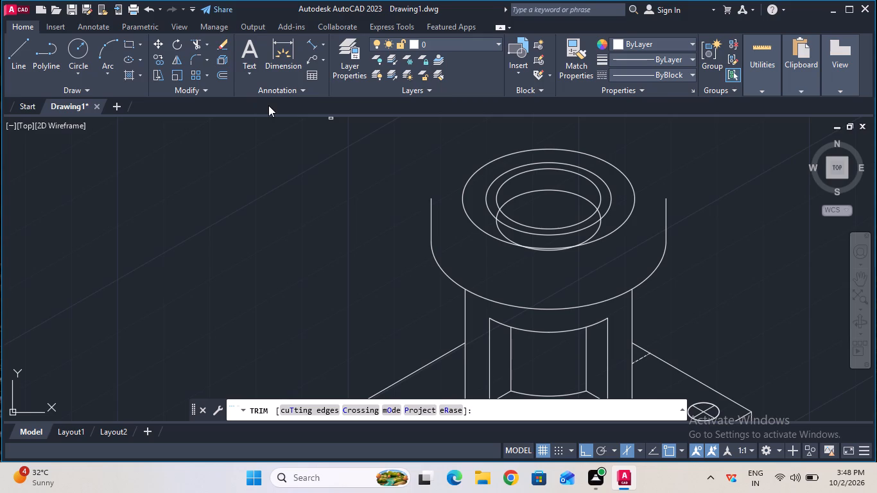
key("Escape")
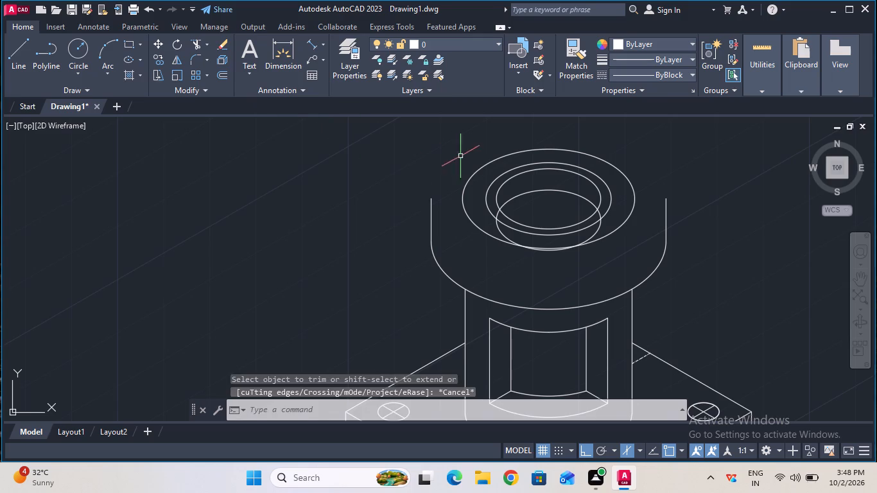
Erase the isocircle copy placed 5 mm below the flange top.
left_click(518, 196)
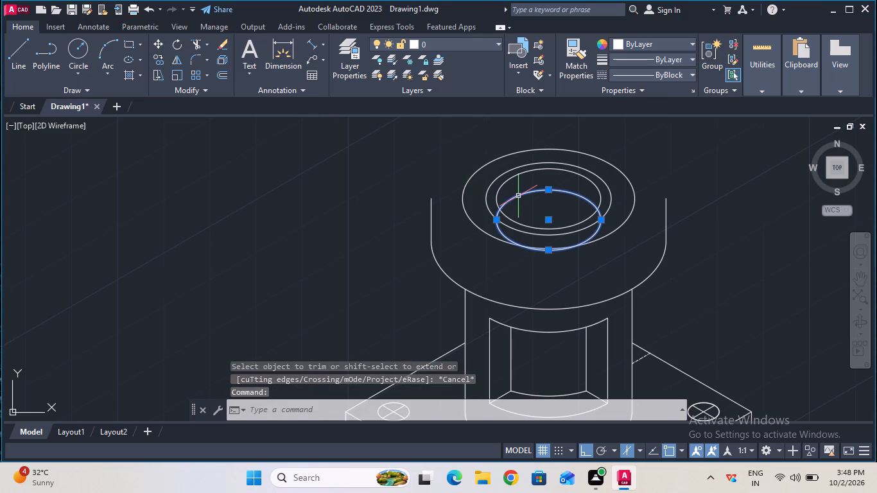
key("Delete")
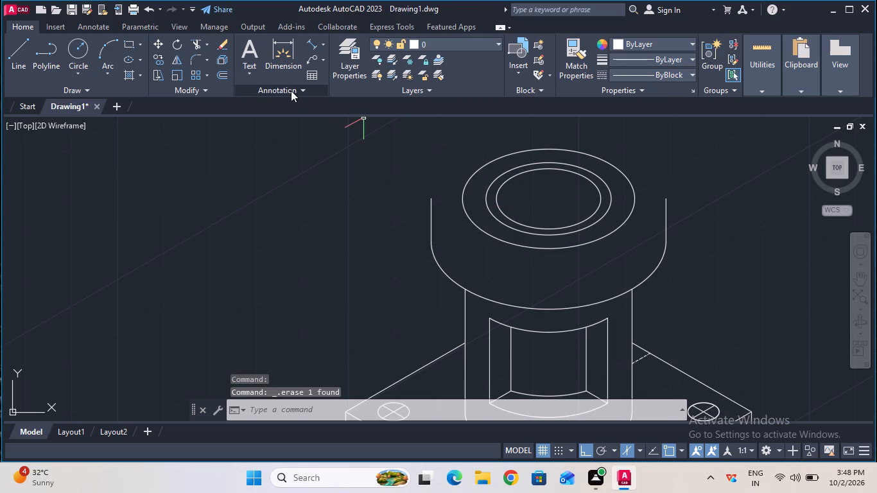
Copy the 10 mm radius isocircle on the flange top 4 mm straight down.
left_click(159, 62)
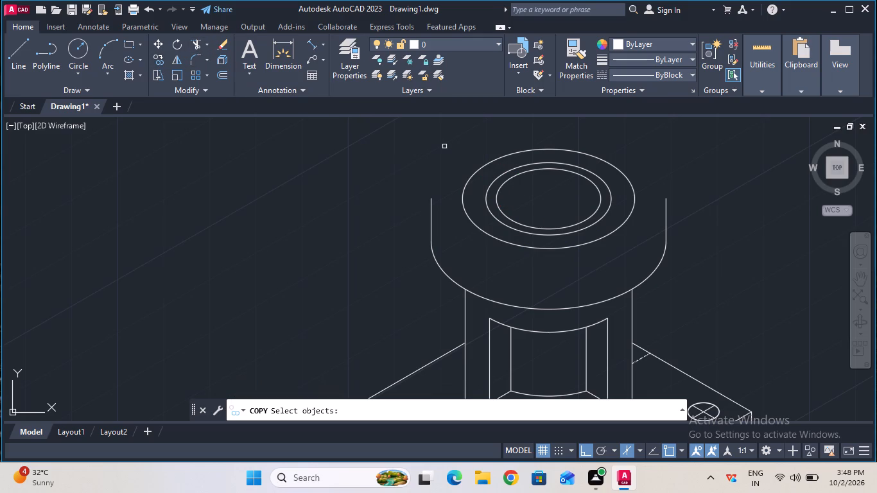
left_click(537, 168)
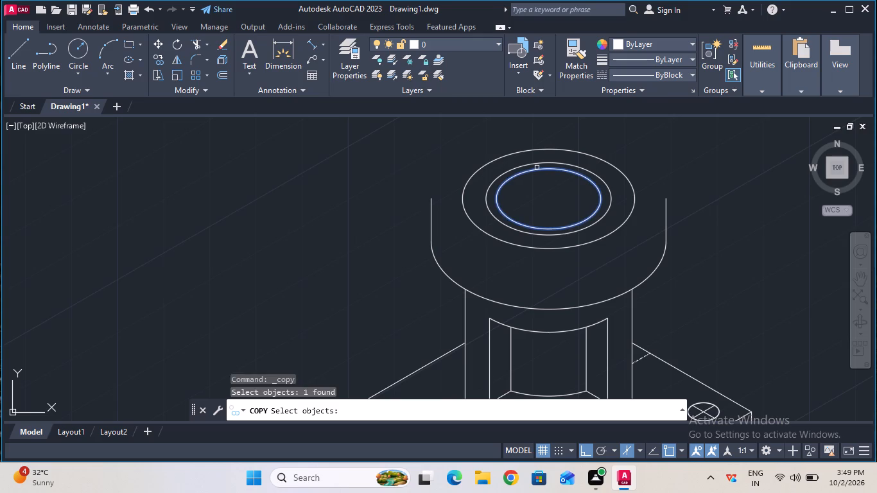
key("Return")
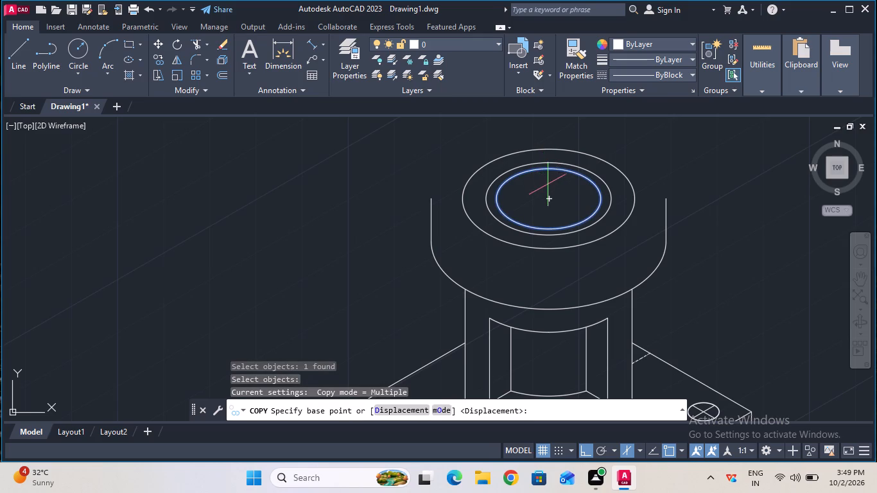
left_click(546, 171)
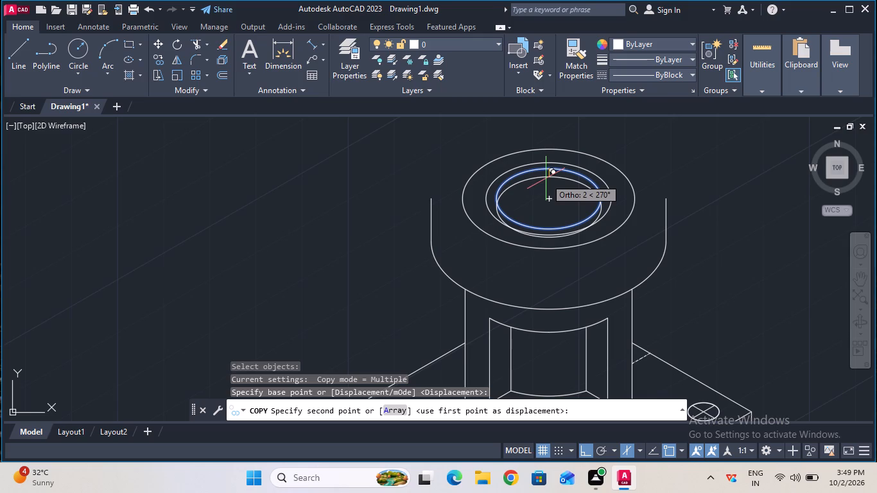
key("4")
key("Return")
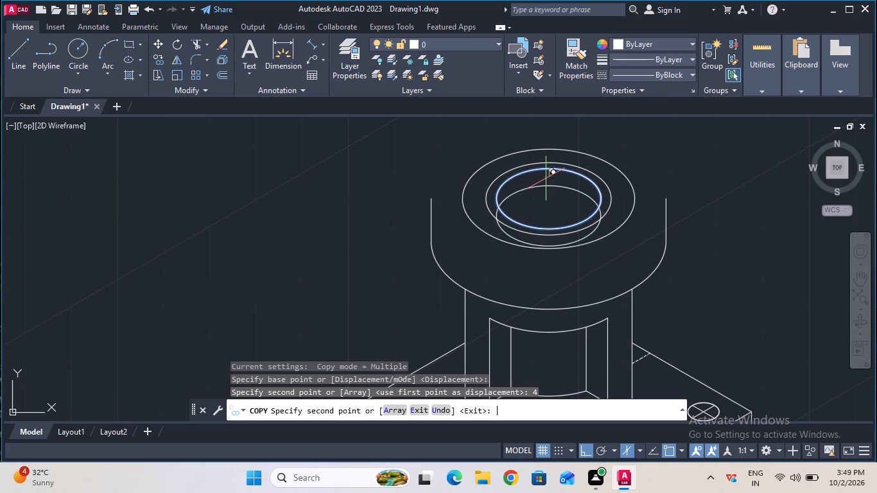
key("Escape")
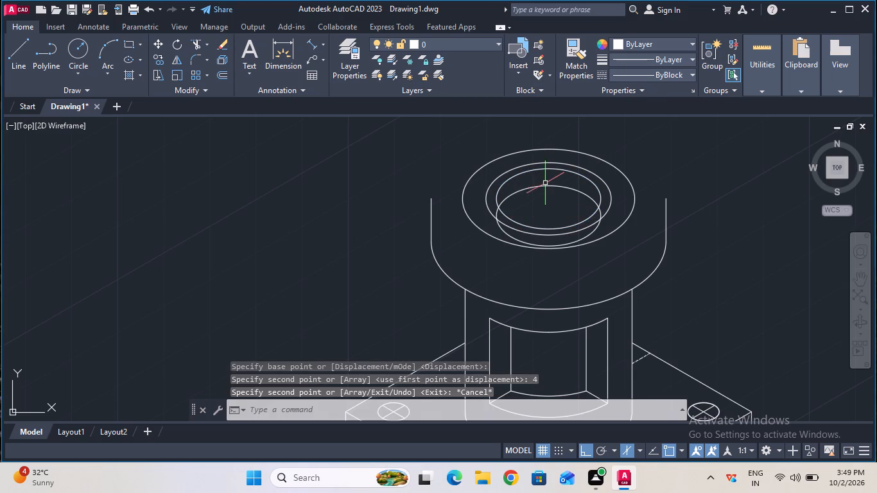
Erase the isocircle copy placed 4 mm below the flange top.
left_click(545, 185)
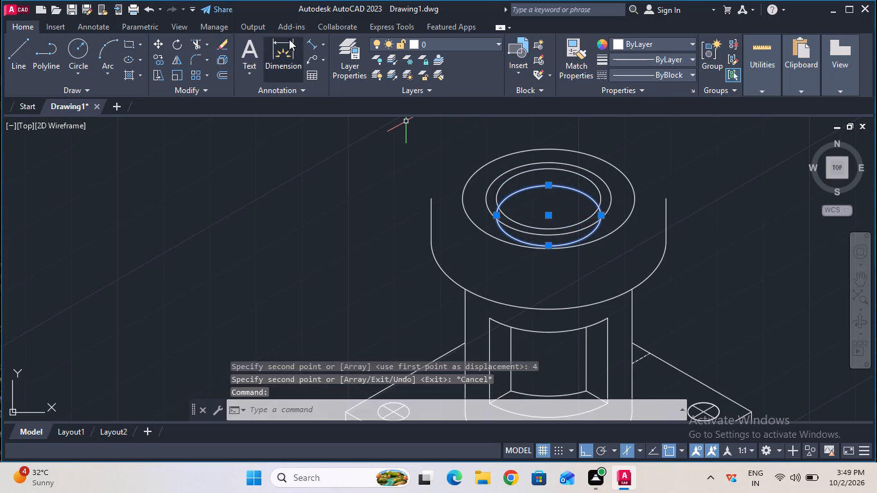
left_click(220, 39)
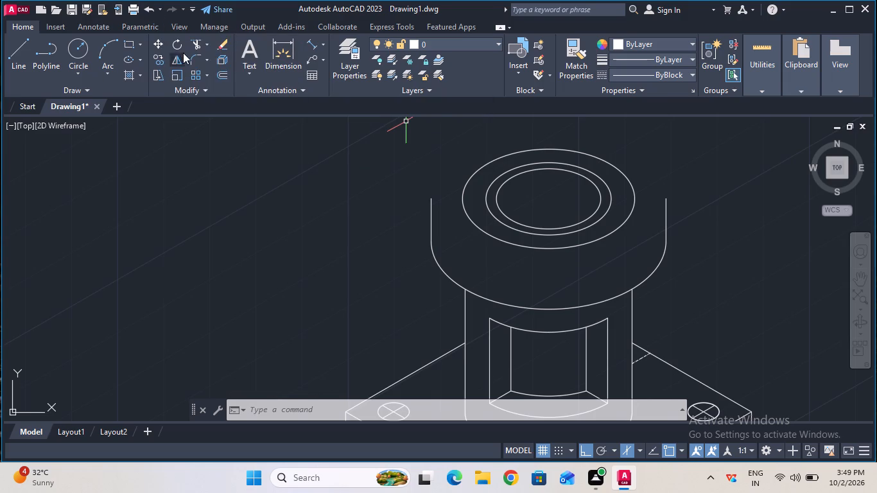
Copy the 10 mm radius isocircle on the flange top 2 mm straight down from its centre.
left_click(161, 57)
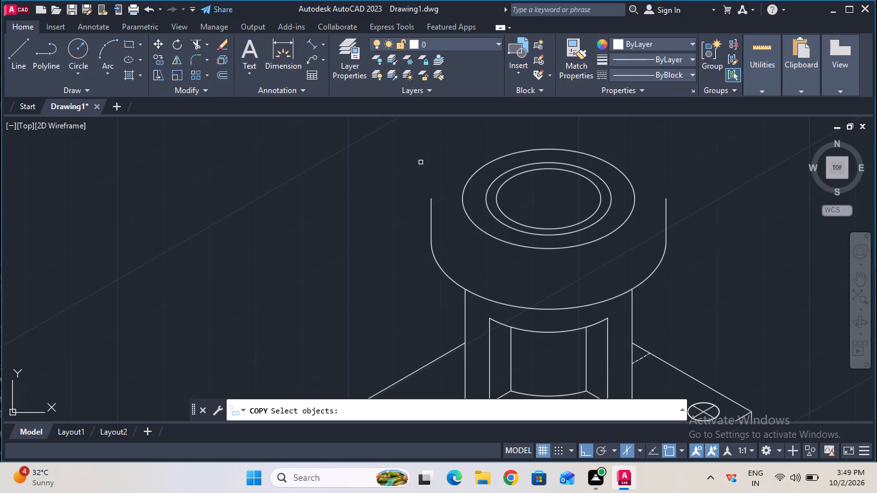
left_click(532, 170)
key("Return")
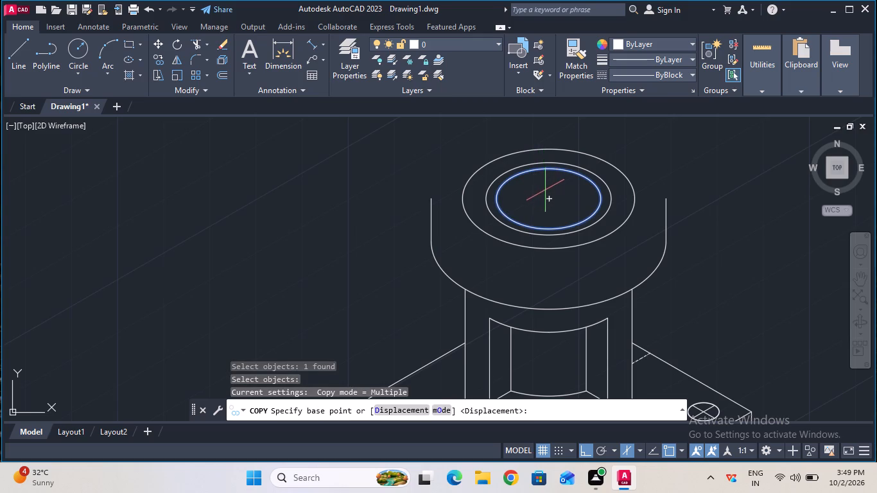
left_click(549, 196)
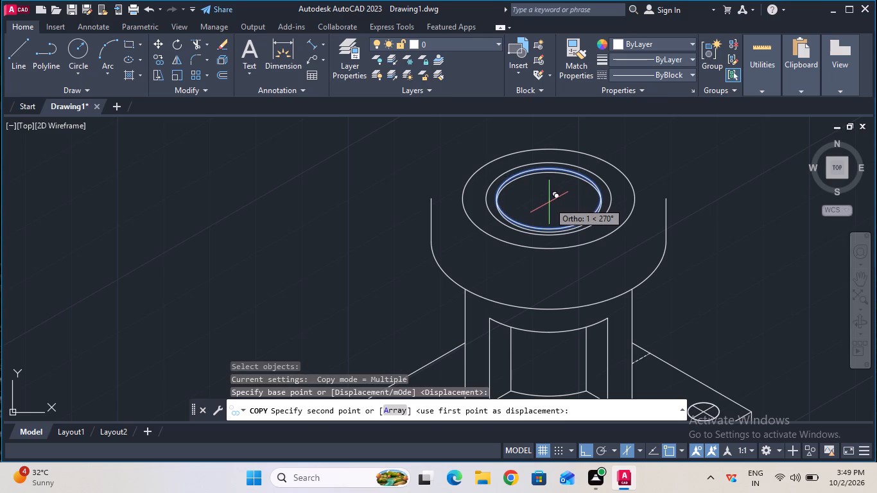
key("2")
key("Return")
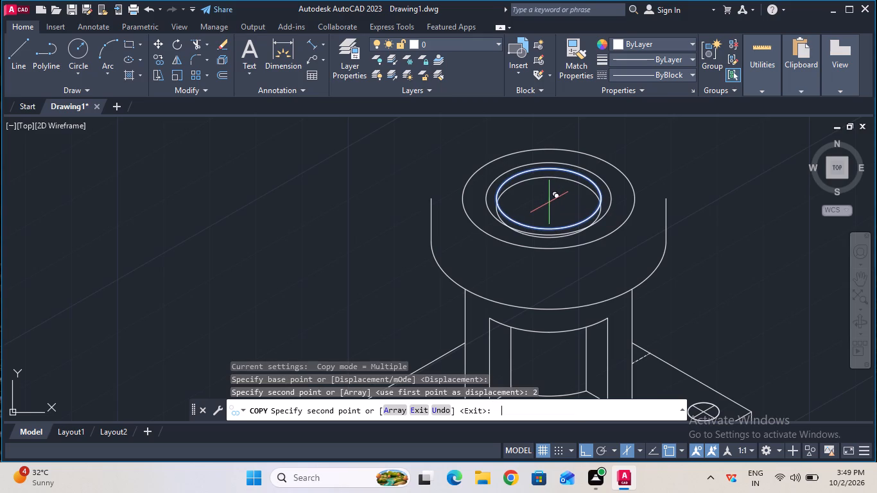
key("Escape")
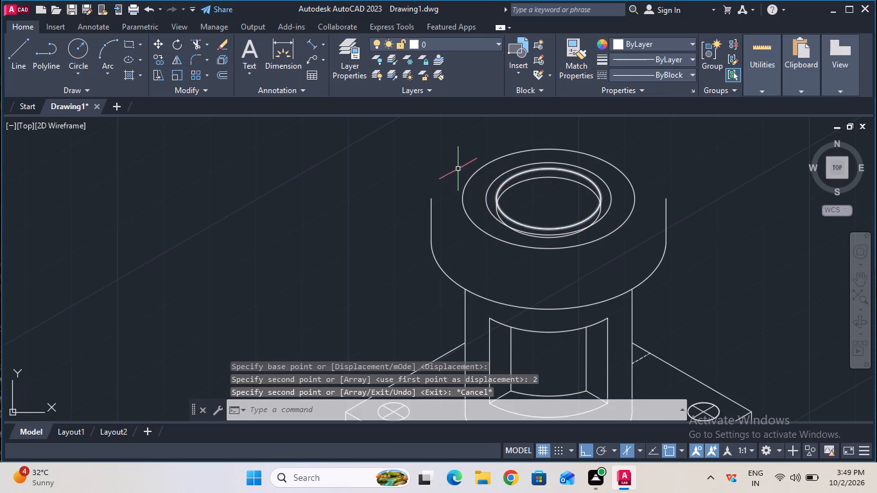
Trim the lowered 10 mm radius isocircle's front portions outside the original, keeping only its rear arc inside the hole.
left_click(196, 48)
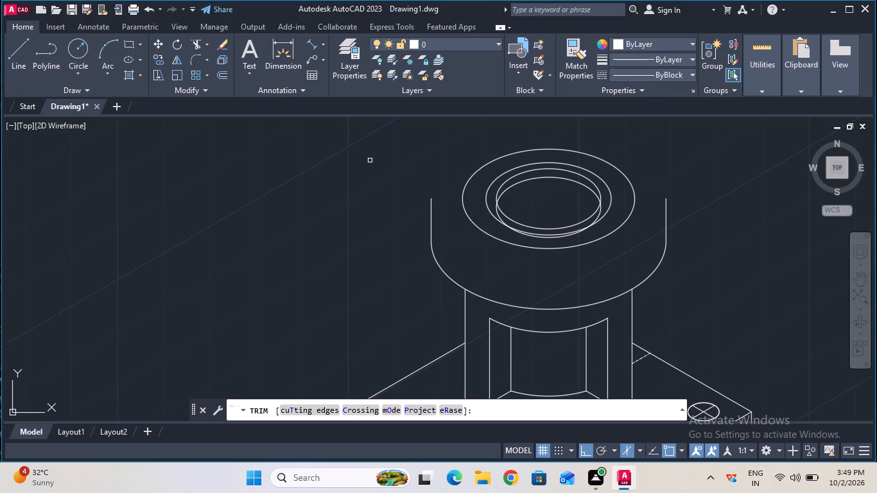
scroll(487, 213, "up", 2, "ctrl")
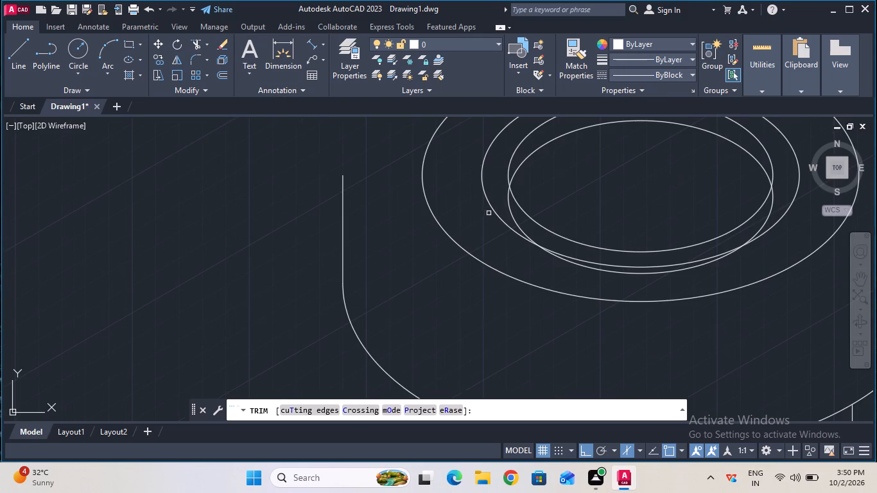
left_click(511, 211)
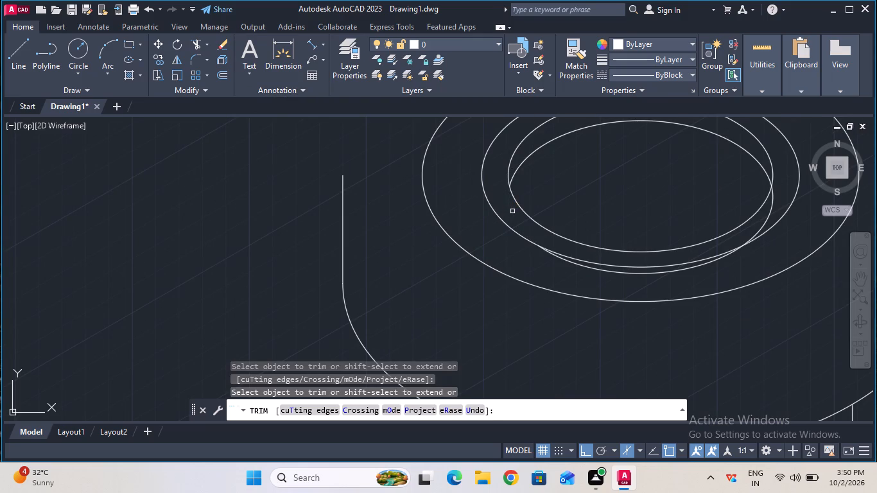
left_click(569, 263)
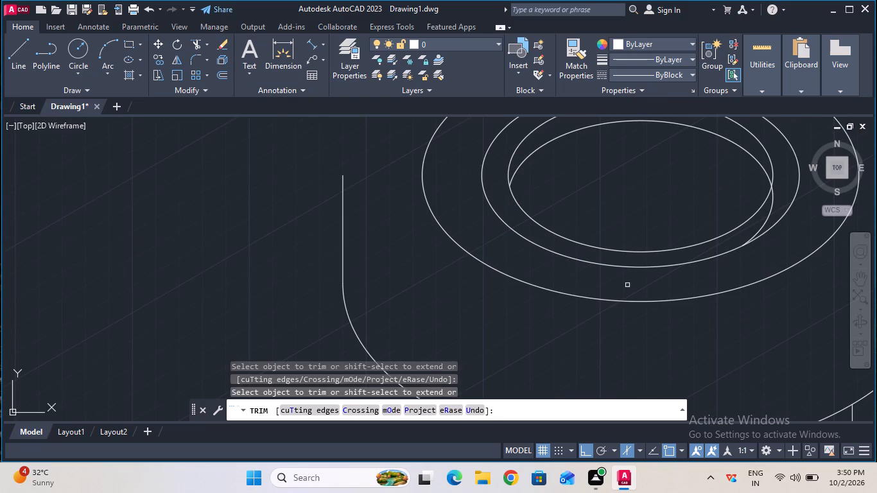
left_click(769, 214)
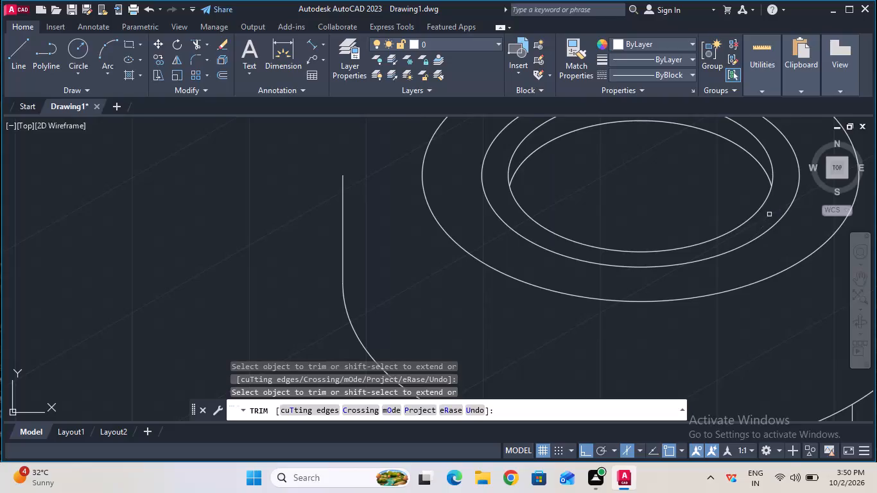
key("Escape")
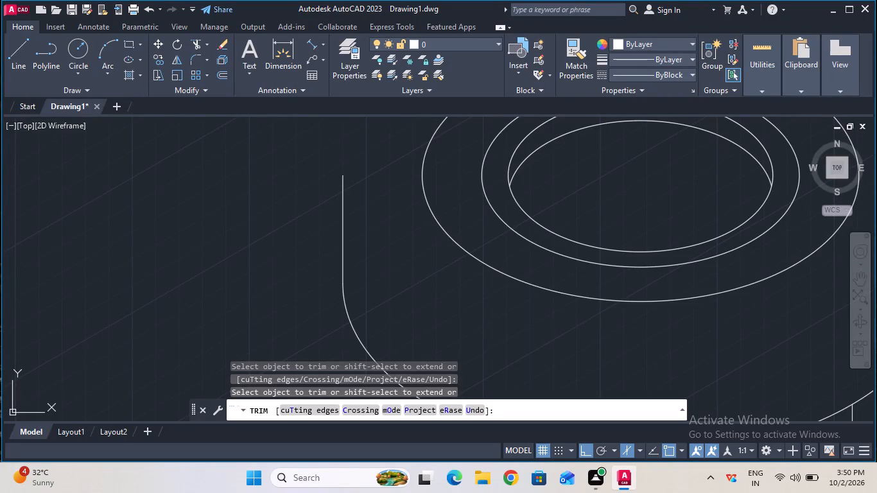
Copy the 12 mm radius isocircle on the flange top 2 mm straight down from its centre.
scroll(447, 195, "down", 2, "ctrl")
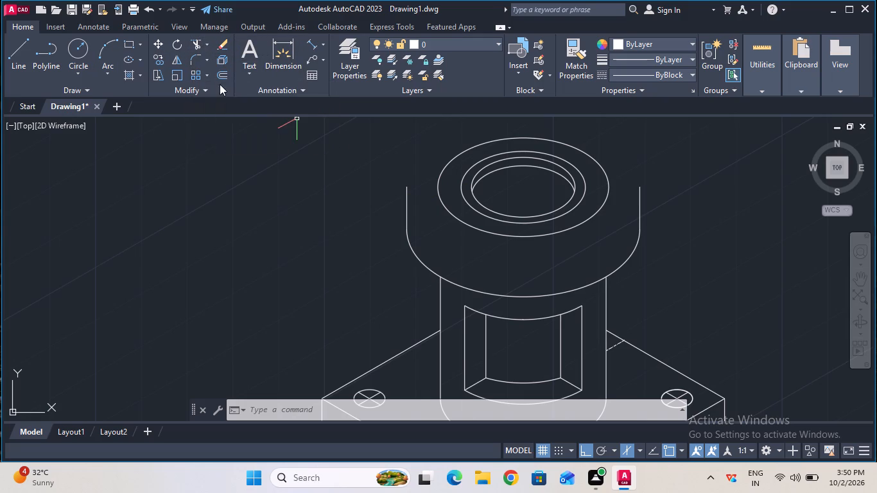
left_click(159, 62)
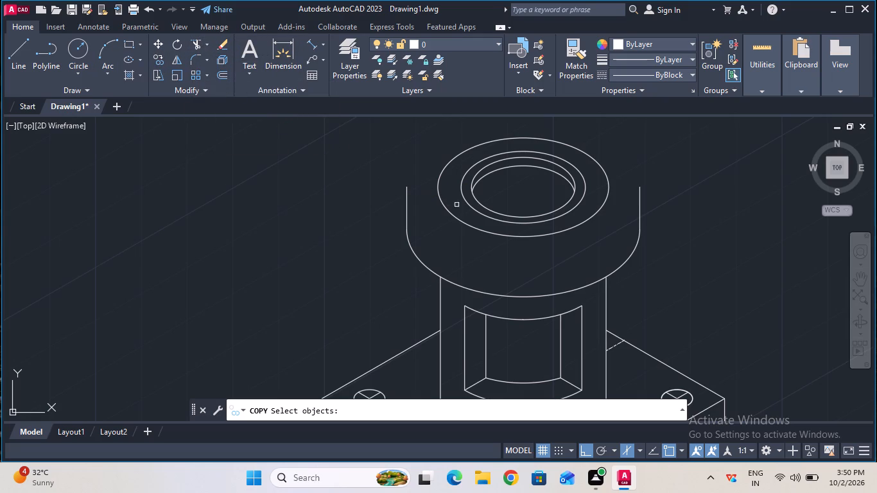
left_click(478, 209)
key("Return")
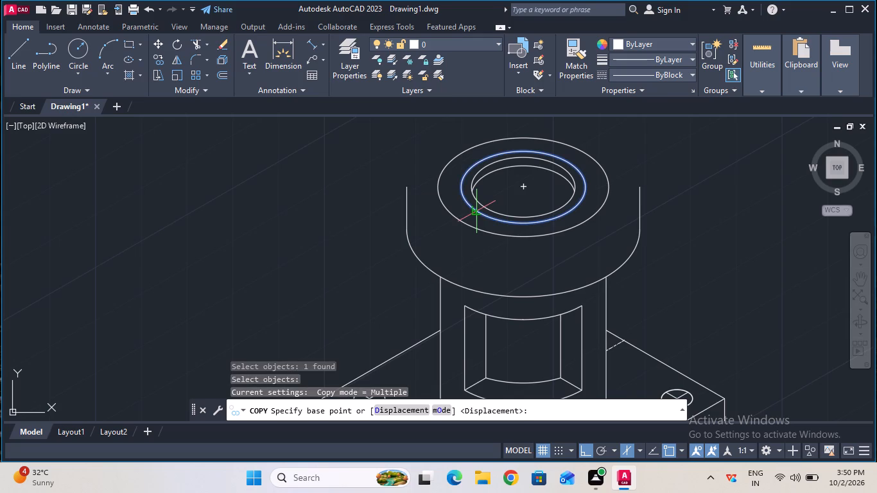
left_click(521, 185)
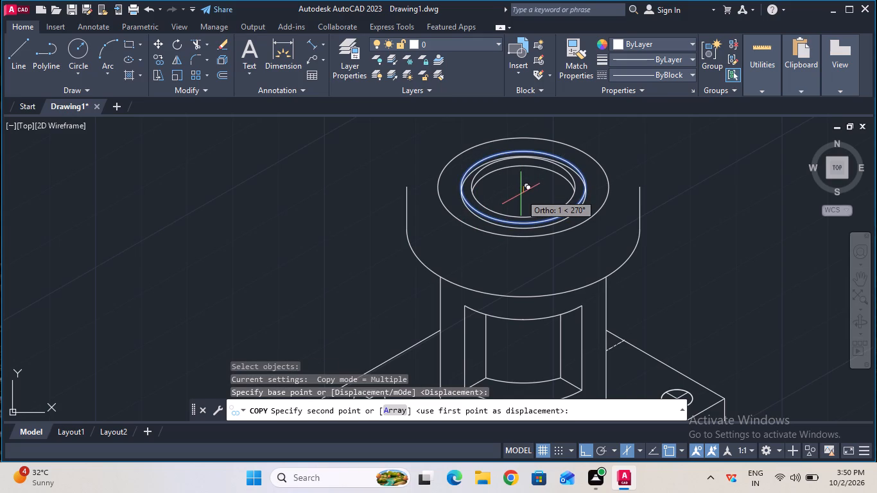
key("2")
key("Return")
key("Escape")
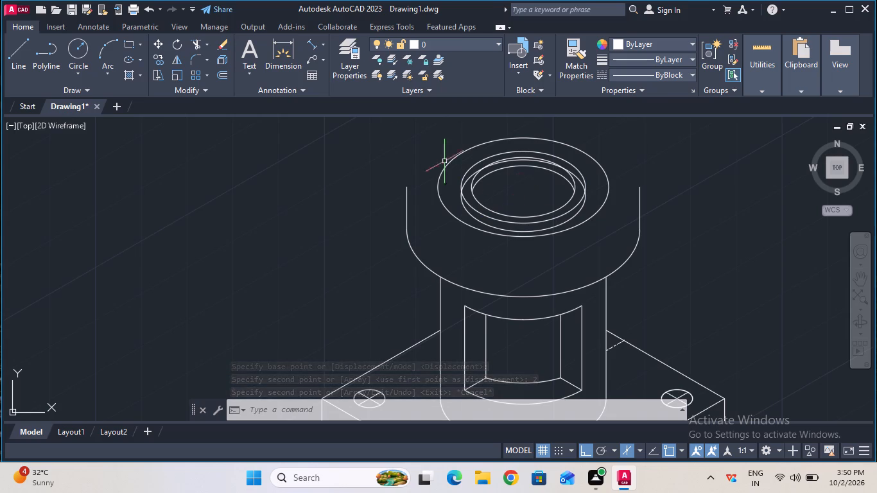
Trim the rear portions of the lowered 12 mm radius isocircle, keeping only its front arc below the original.
left_click(198, 47)
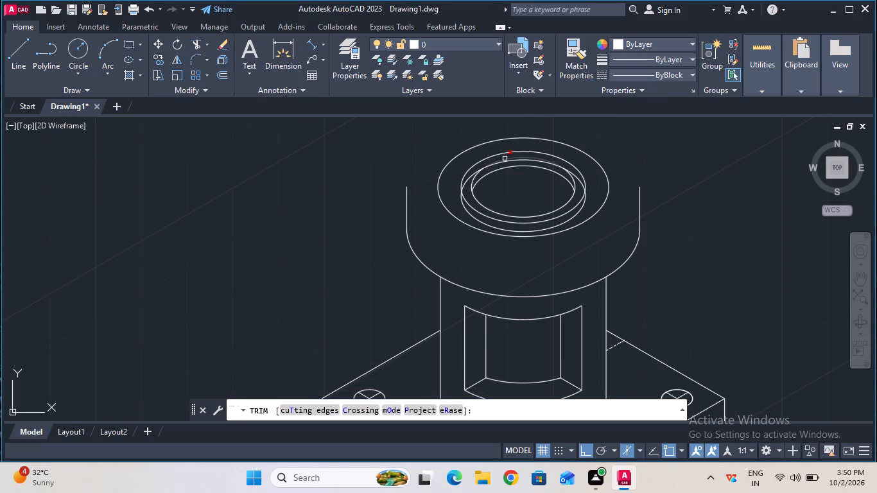
scroll(505, 159, "up", 2, "ctrl")
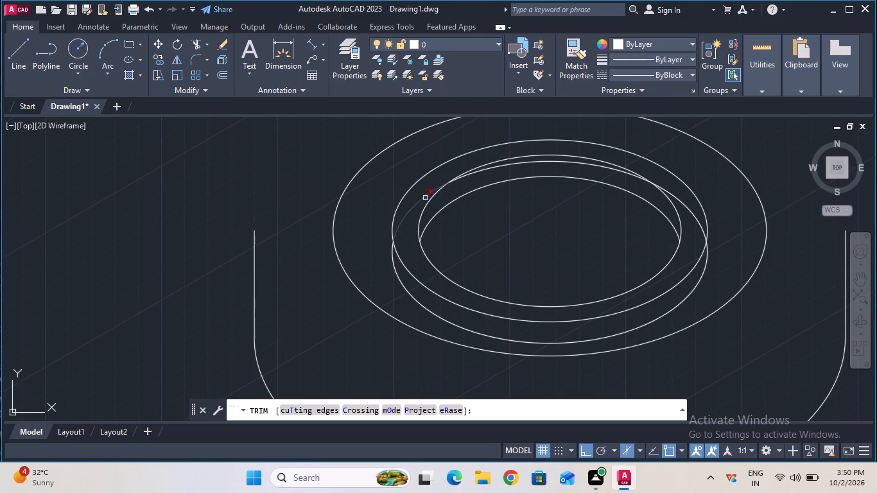
left_click(425, 198)
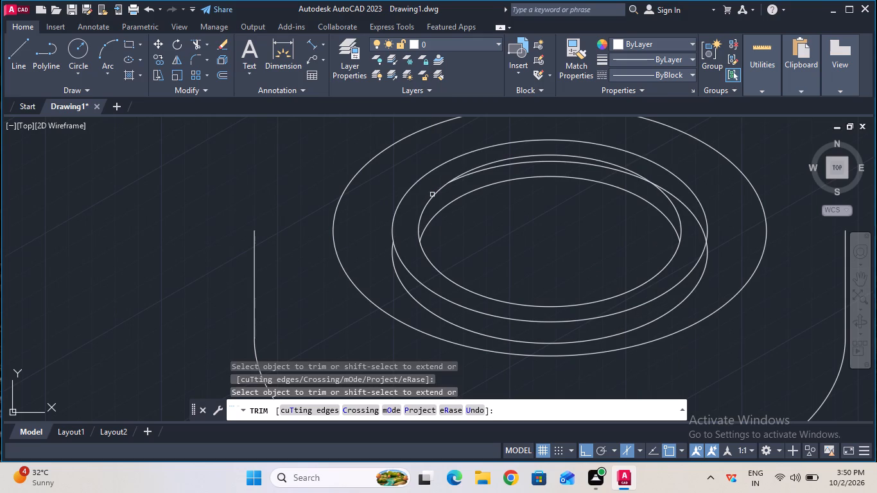
left_click(514, 165)
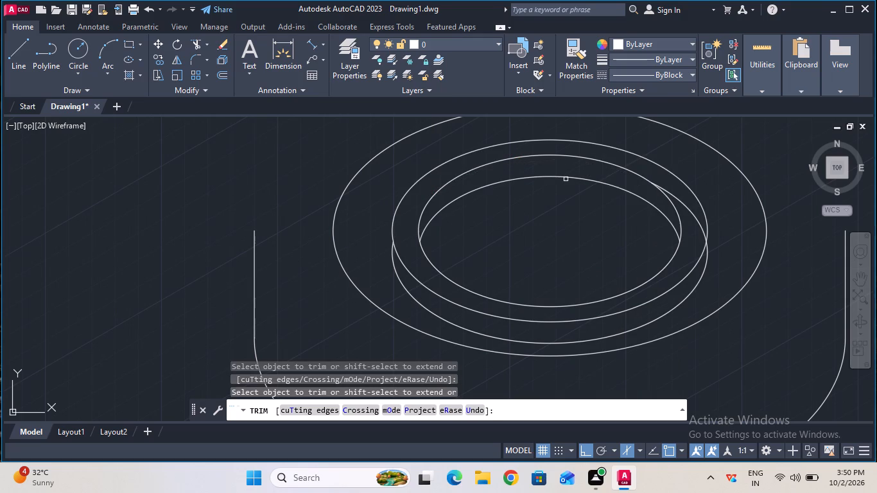
left_click(684, 202)
scroll(584, 236, "down", 2, "ctrl")
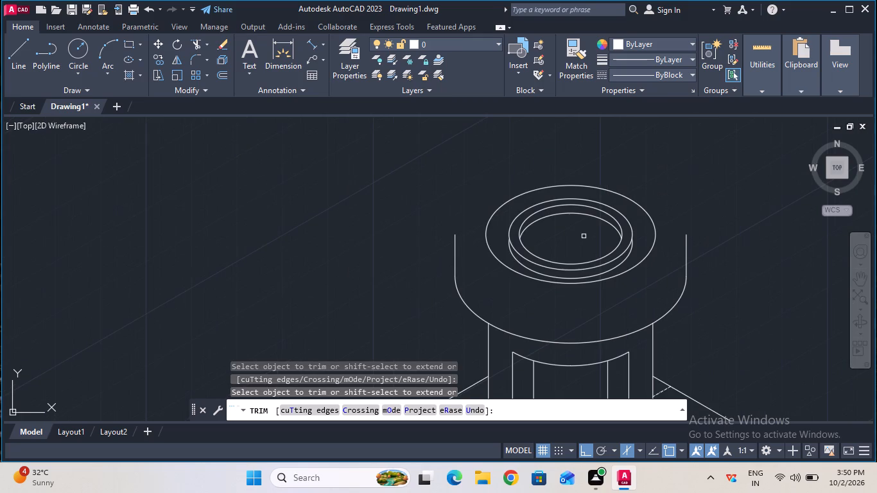
key("Escape")
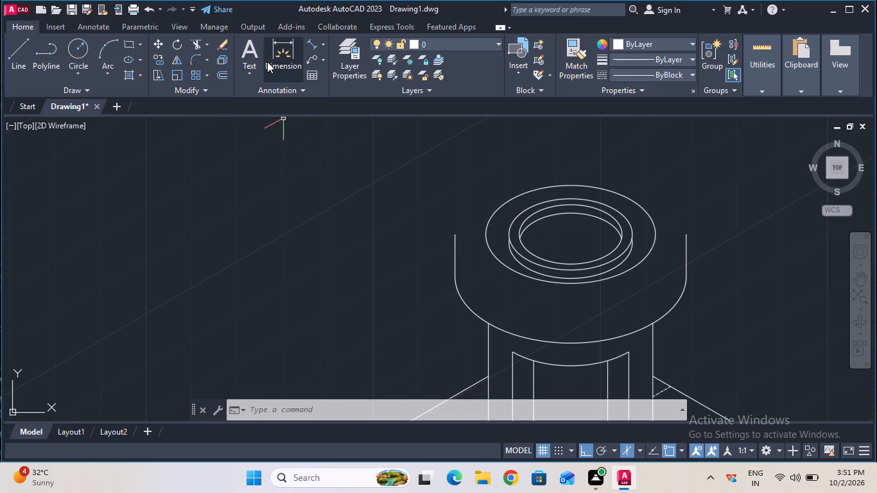
Copy the flange's bottom outer arc 10 mm straight up from its lowest quadrant point to the flange top.
left_click(163, 59)
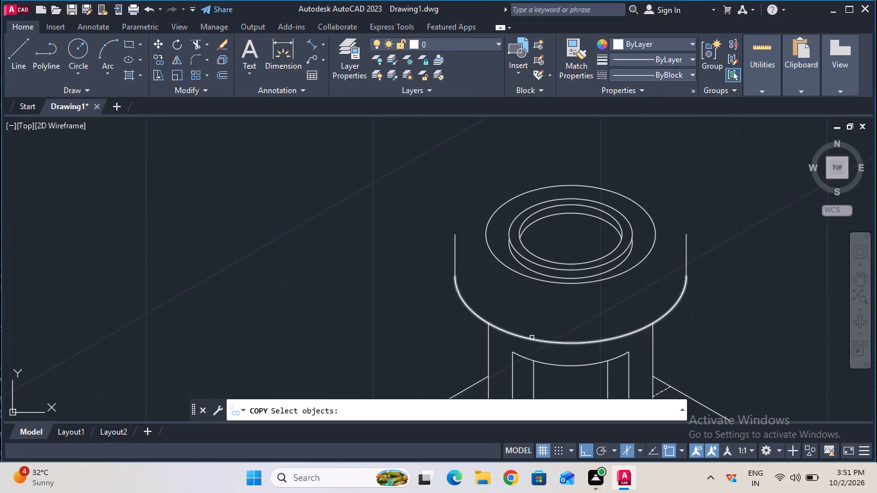
left_click(532, 338)
key("Return")
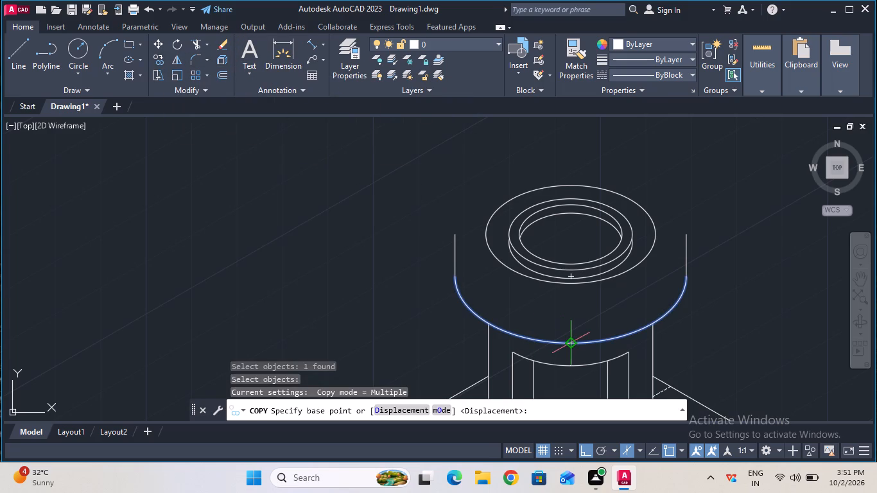
left_click(569, 341)
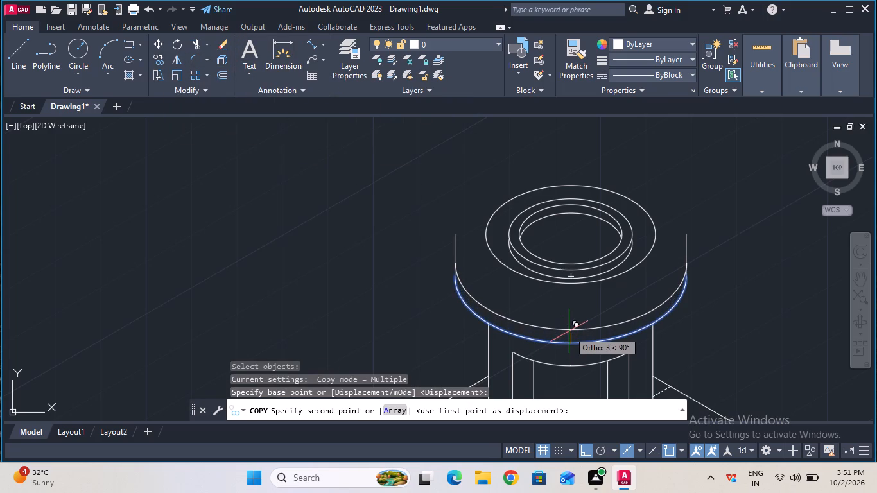
key("1")
key("0")
key("Return")
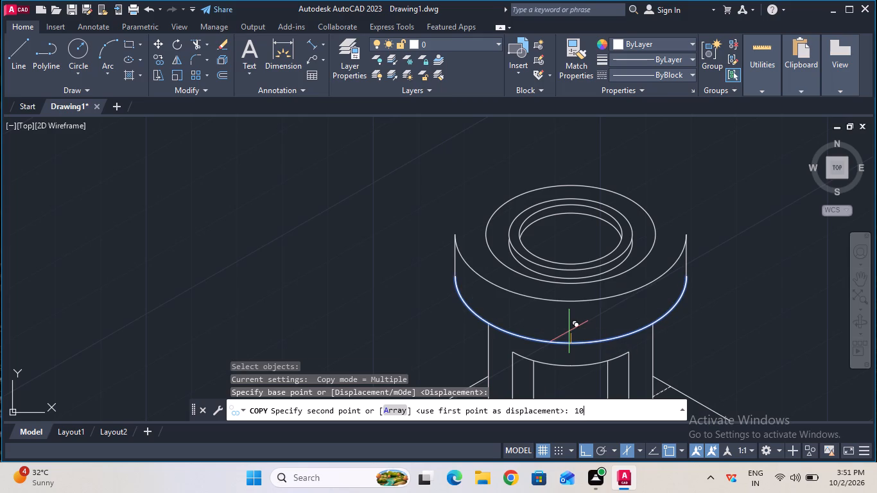
key("Escape")
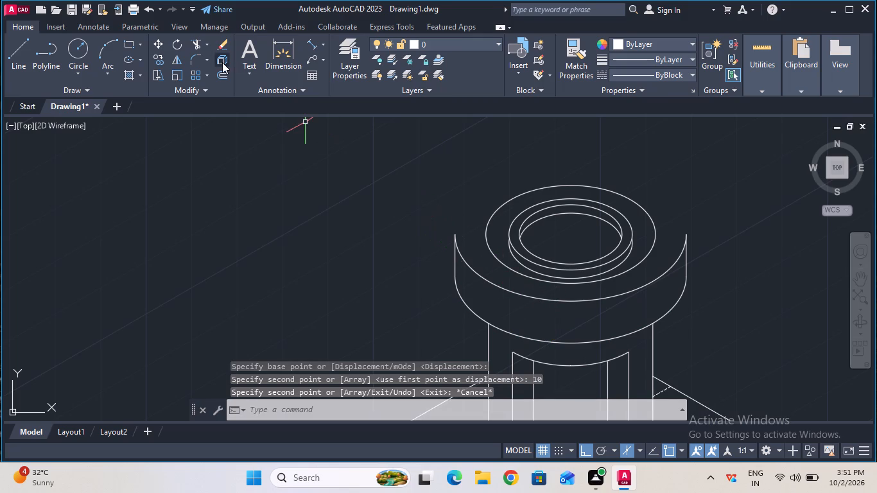
Extend the copied arc at the flange top into a complete outer ellipse.
left_click(204, 42)
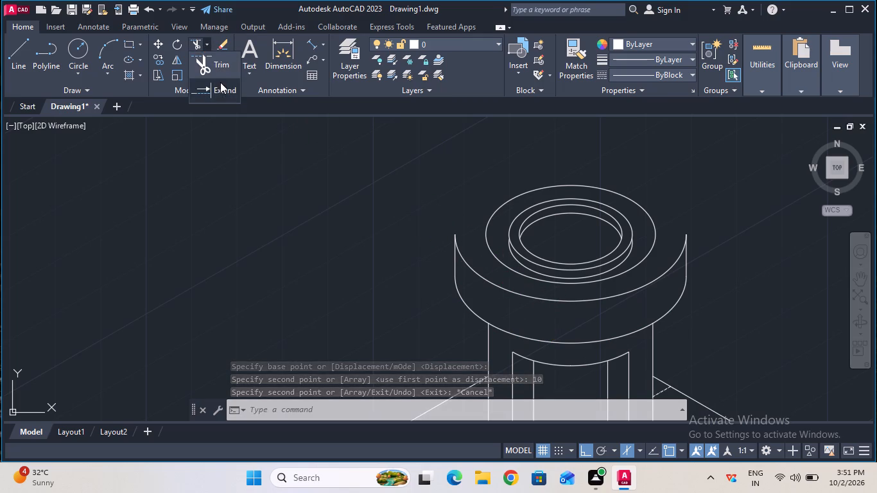
left_click(220, 82)
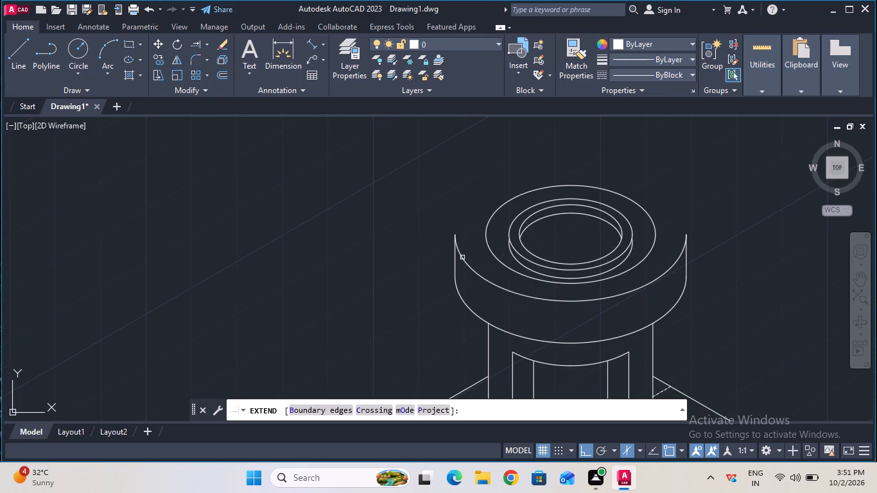
left_click(462, 257)
key("Escape")
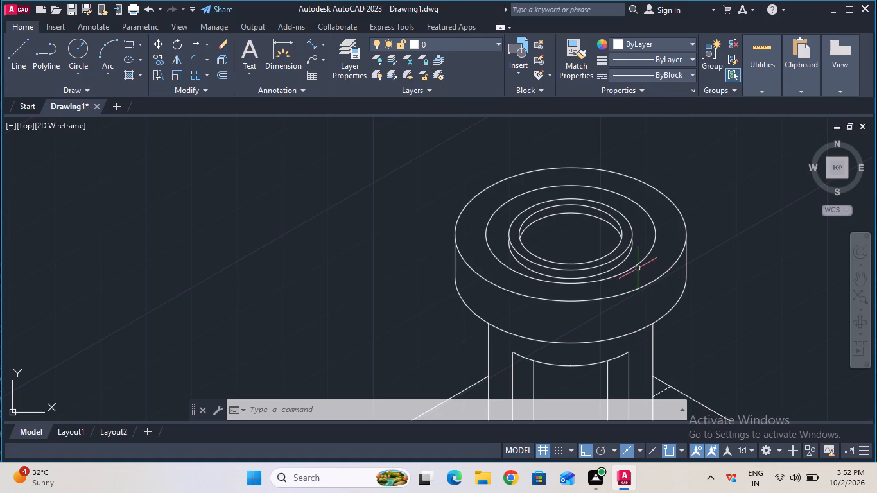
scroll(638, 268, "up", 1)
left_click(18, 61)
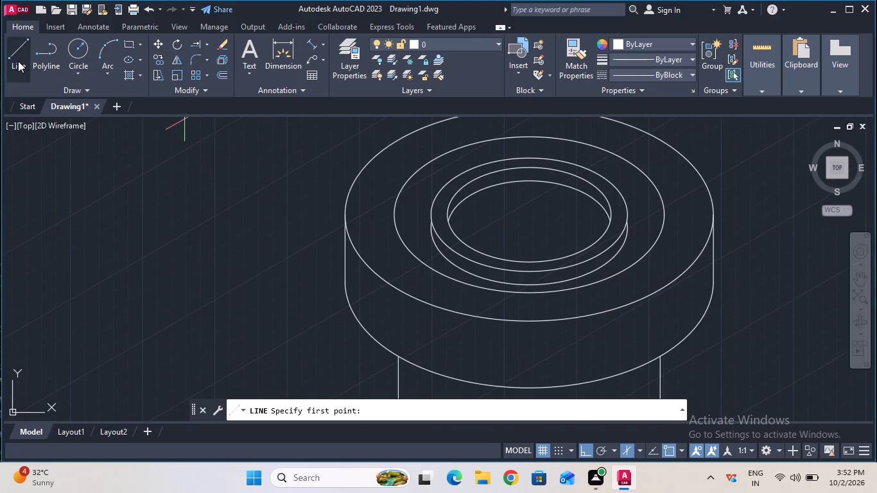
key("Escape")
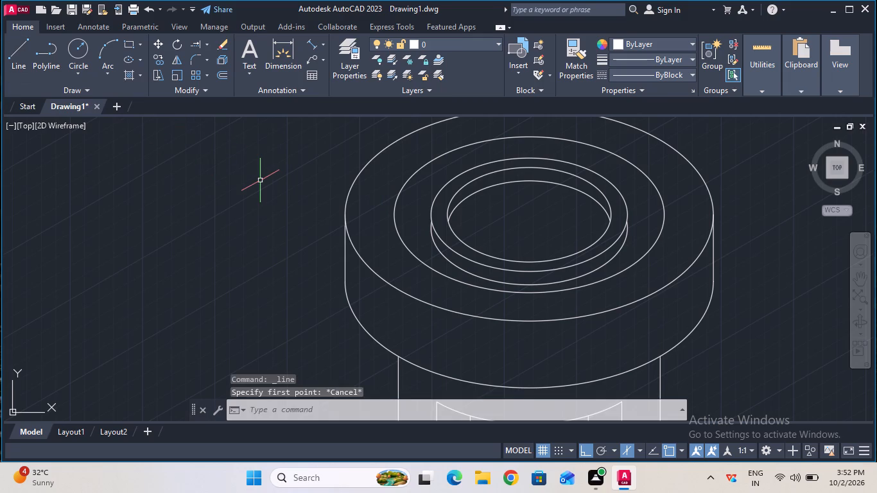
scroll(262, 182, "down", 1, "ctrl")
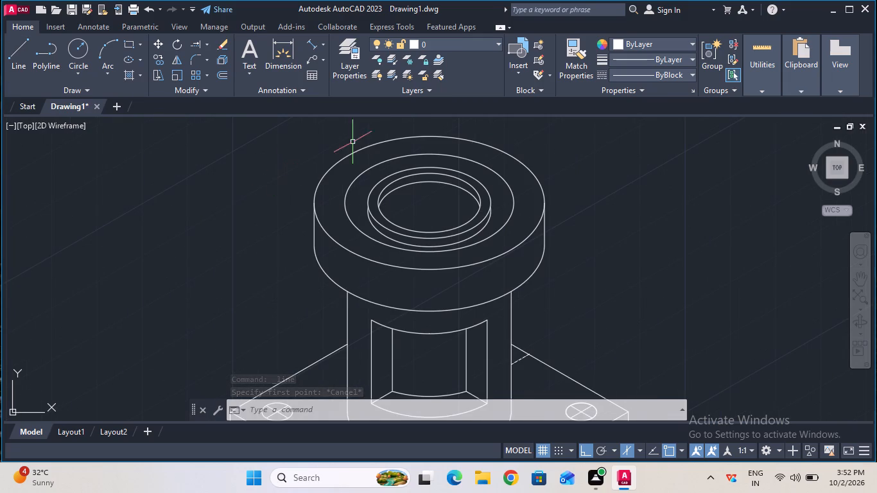
Set the current linetype to CENTER.
left_click(665, 76)
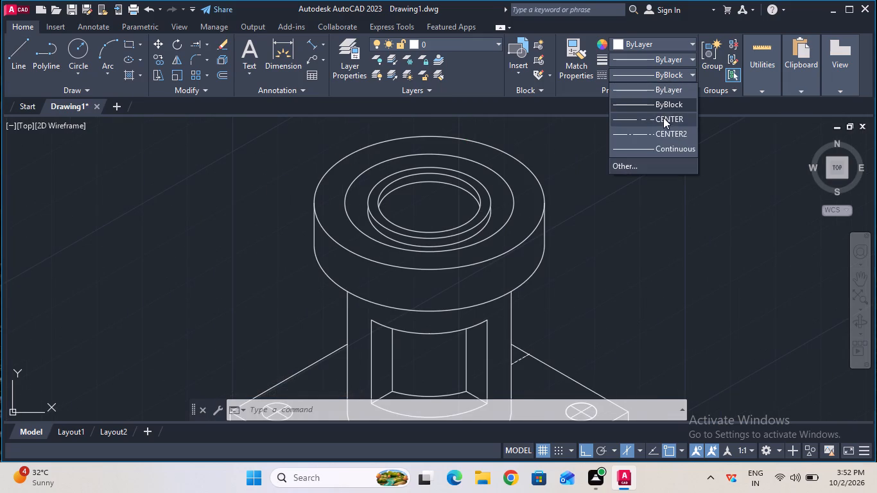
left_click(663, 119)
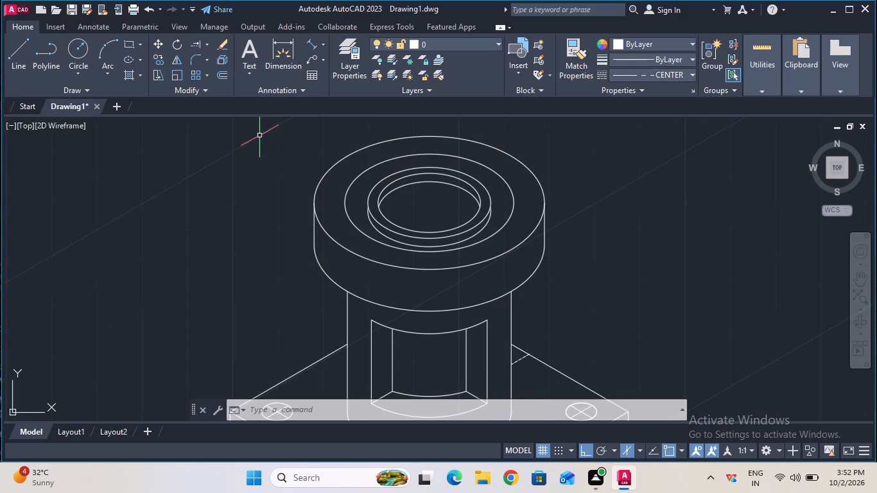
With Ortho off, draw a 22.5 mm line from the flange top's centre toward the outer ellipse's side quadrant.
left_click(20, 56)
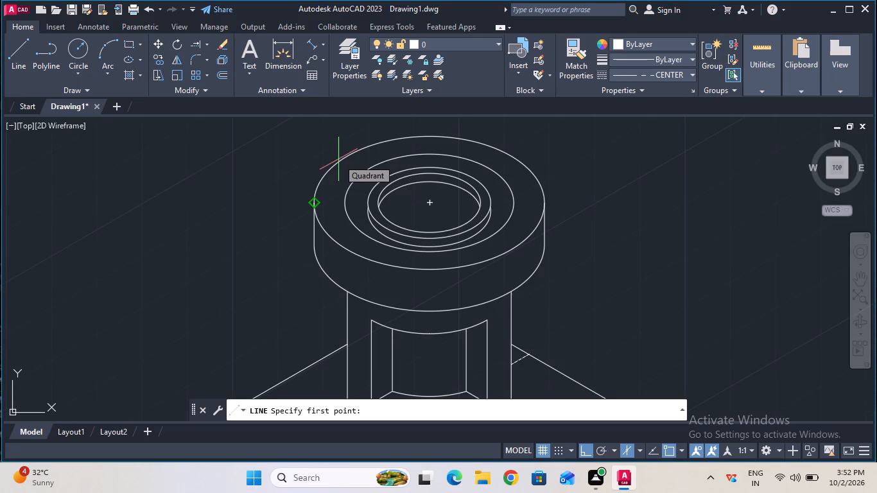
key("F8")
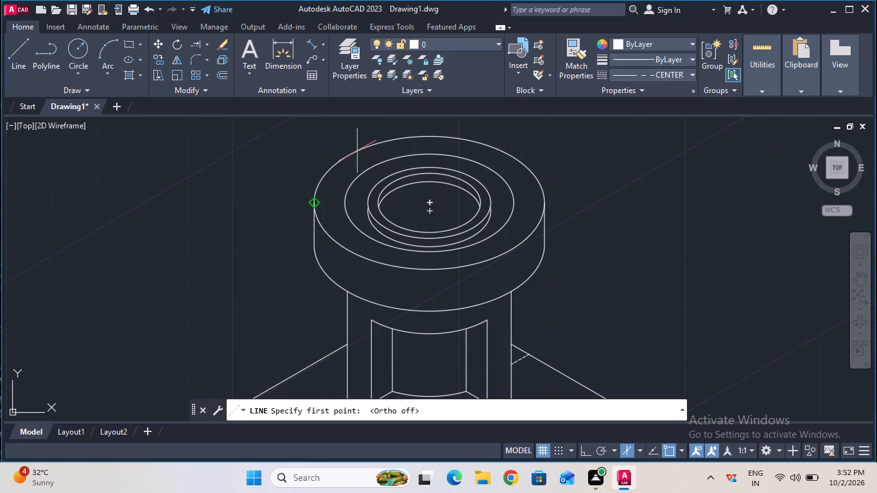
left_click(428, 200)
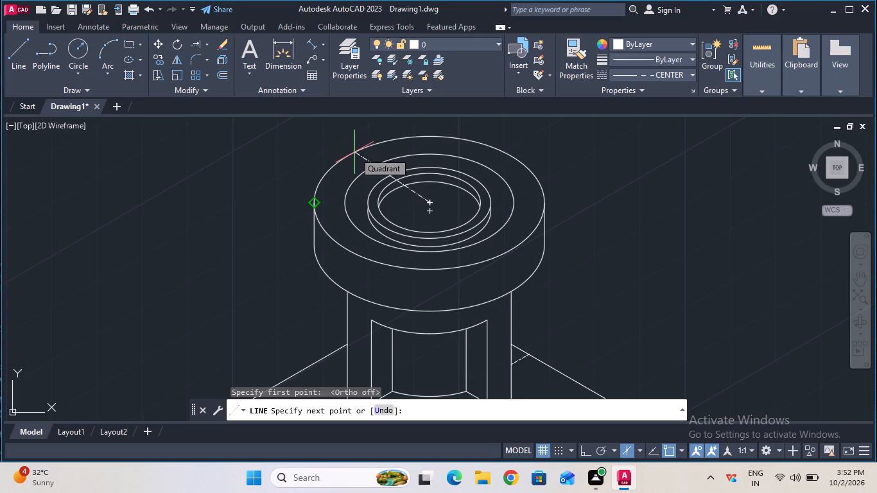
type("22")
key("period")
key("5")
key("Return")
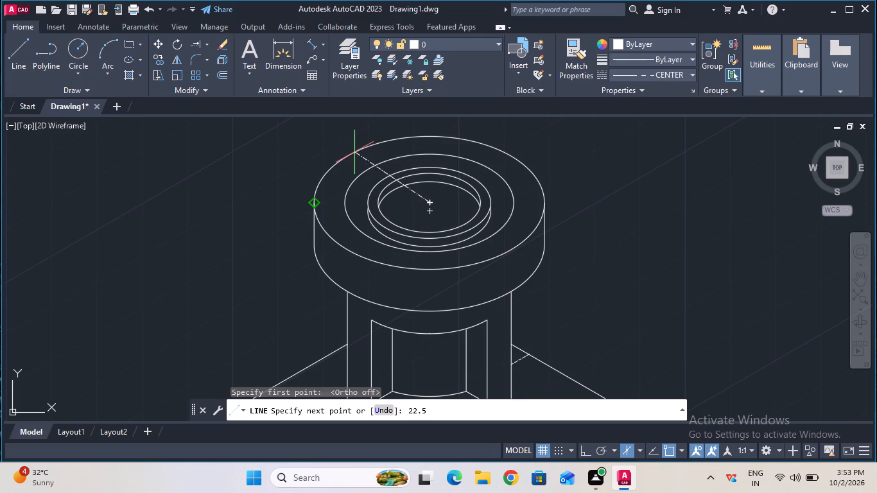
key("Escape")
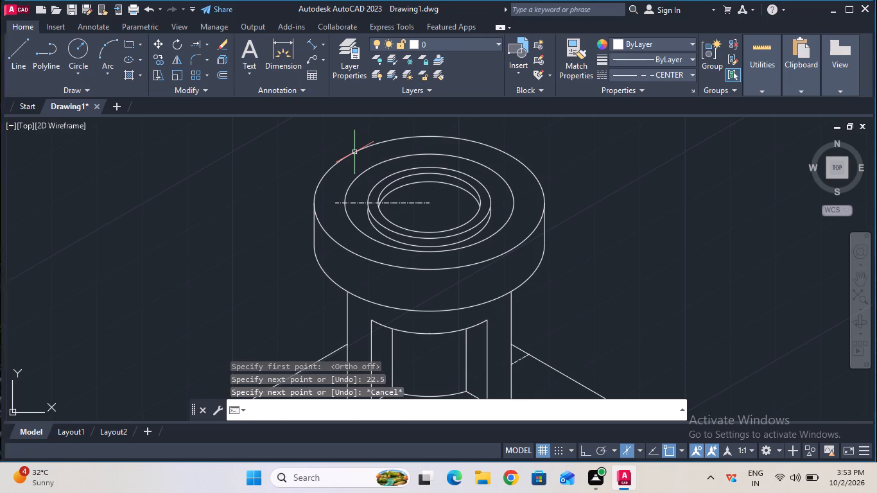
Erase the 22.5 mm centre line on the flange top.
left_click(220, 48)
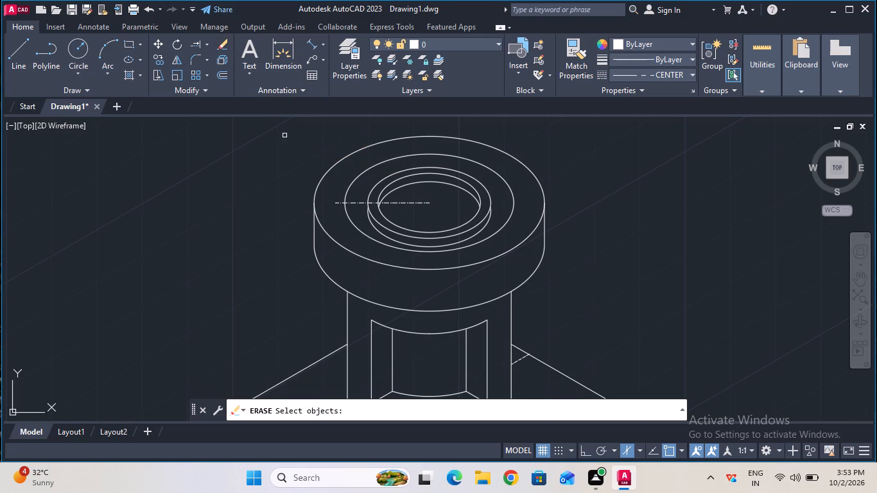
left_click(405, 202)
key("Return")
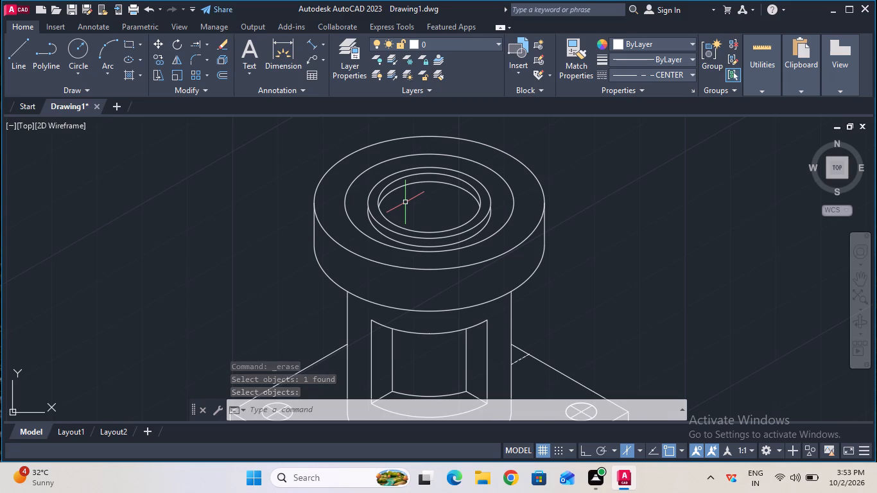
Draw a 4 mm line straight up from the centre of the flange top.
left_click(24, 49)
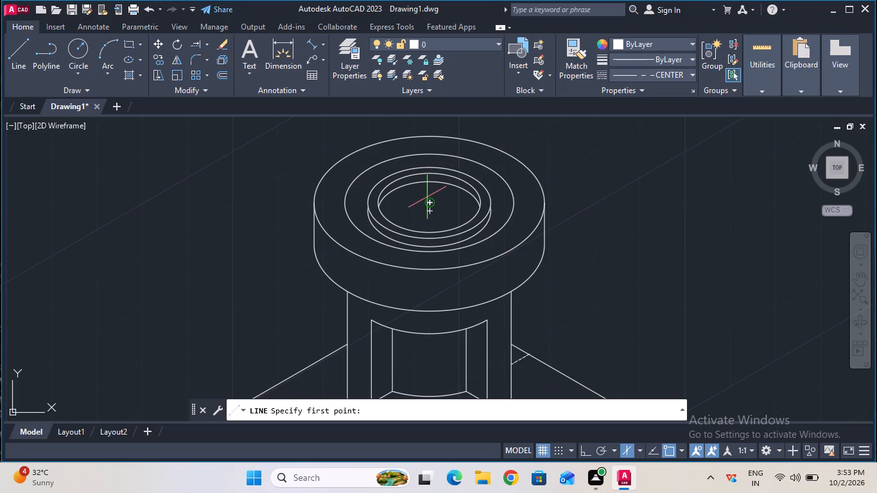
left_click(428, 201)
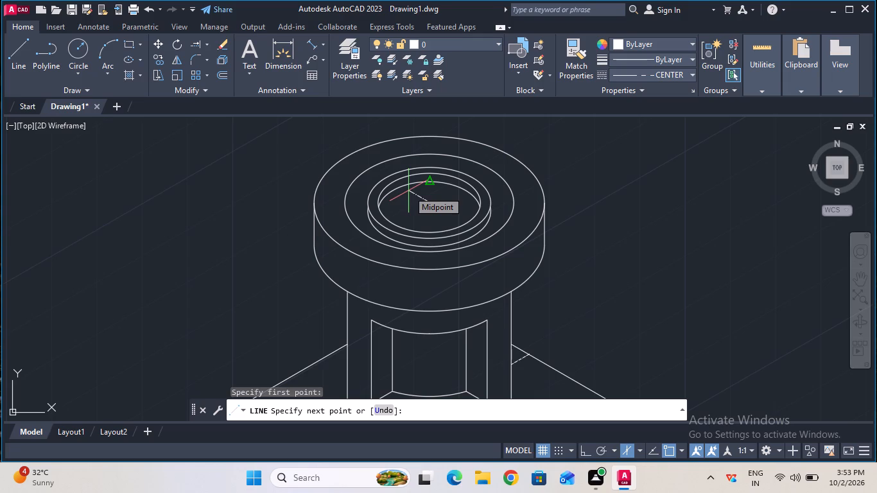
key("4")
key("Return")
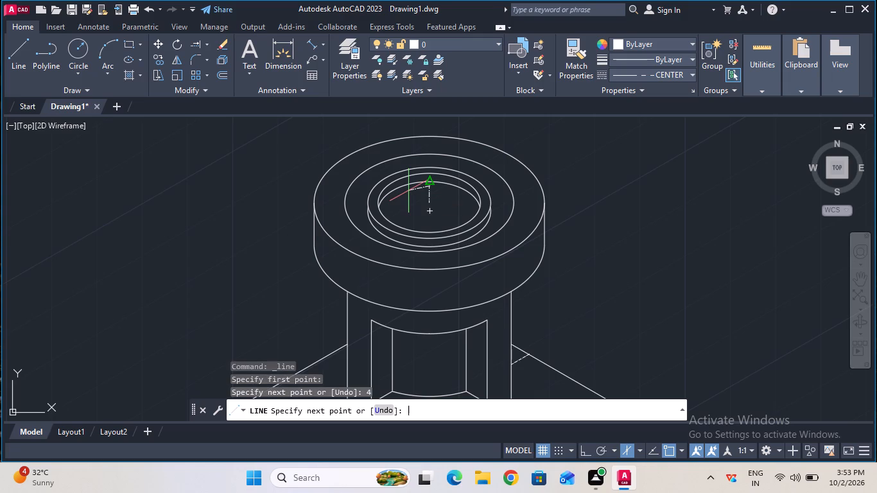
key("Escape")
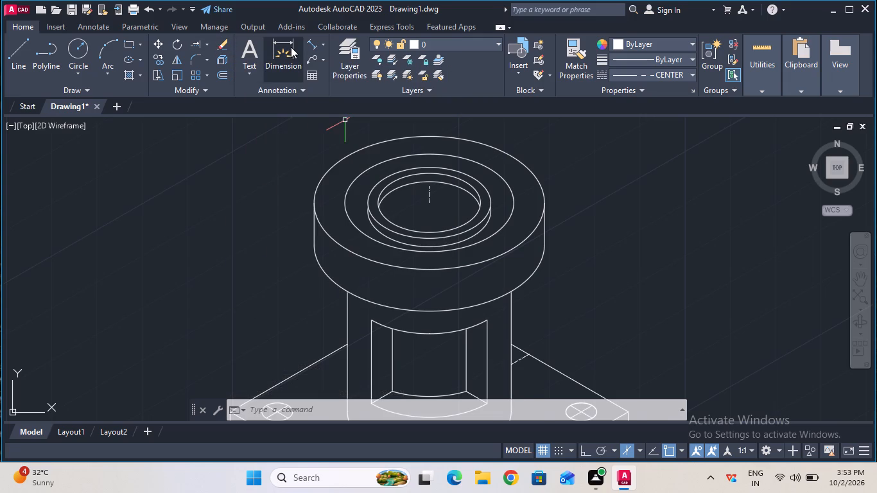
Remove the short vertical centre line at the middle of the flange top with Trim.
left_click(204, 42)
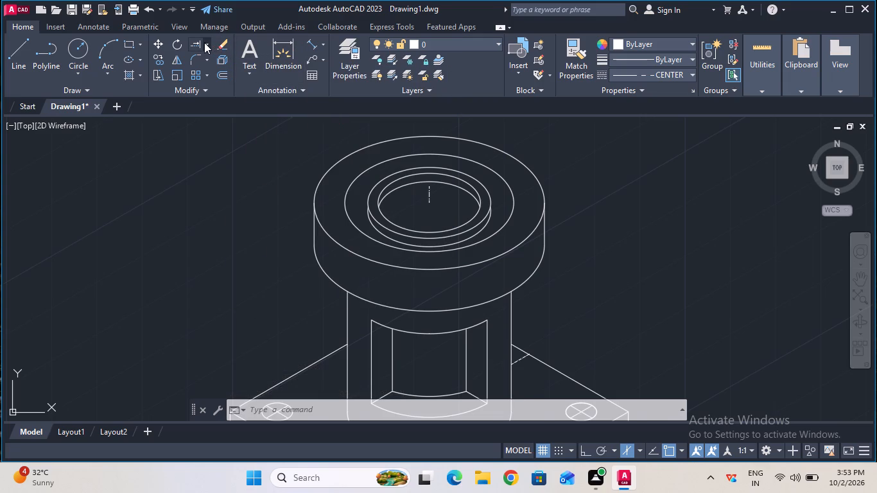
left_click(205, 60)
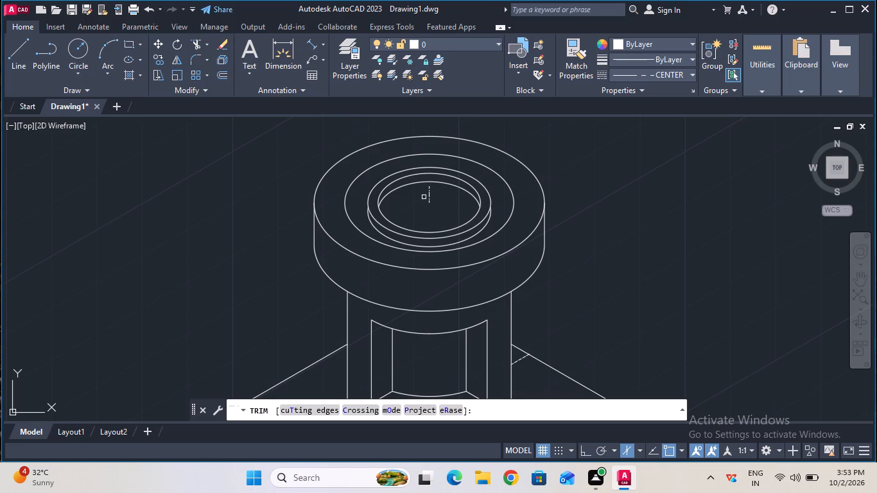
left_click(431, 195)
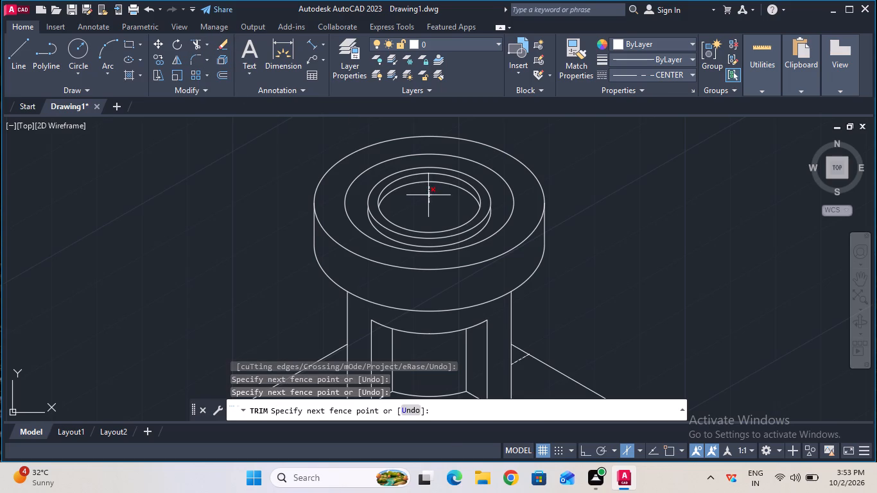
left_click(426, 195)
key("Escape")
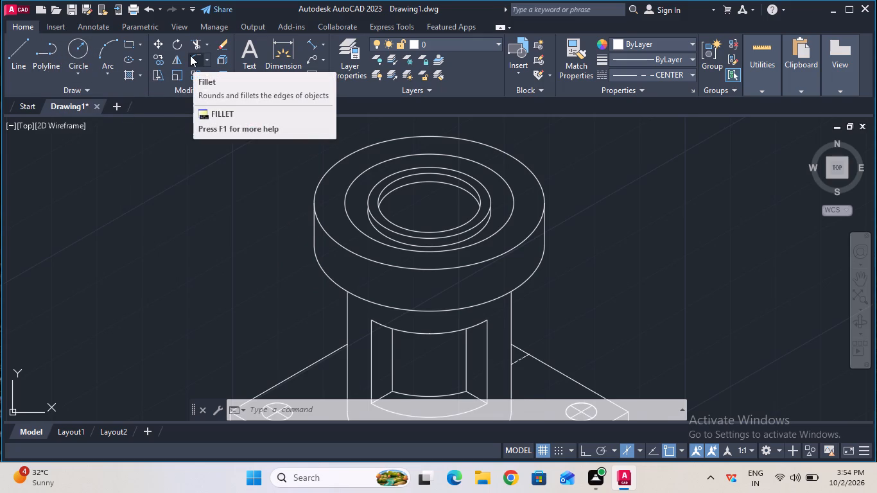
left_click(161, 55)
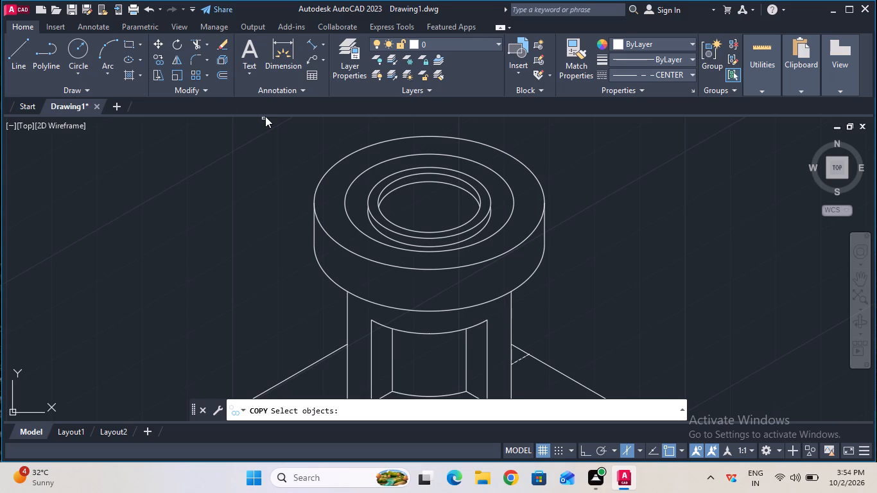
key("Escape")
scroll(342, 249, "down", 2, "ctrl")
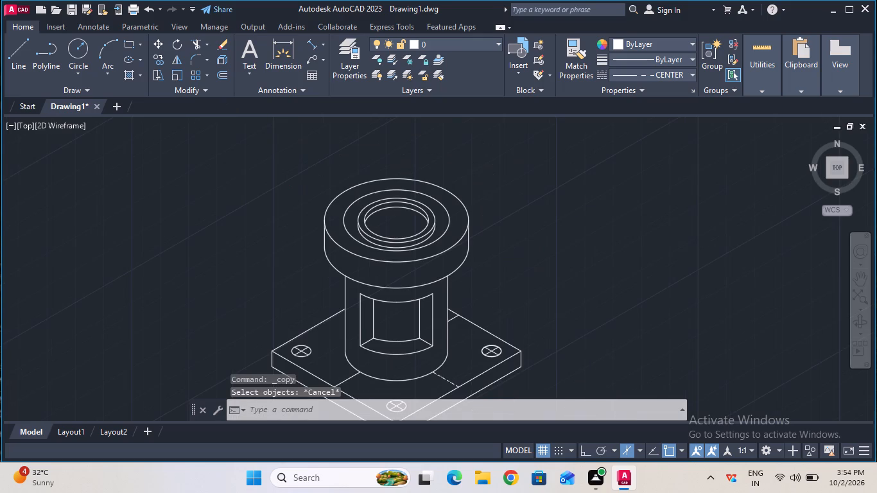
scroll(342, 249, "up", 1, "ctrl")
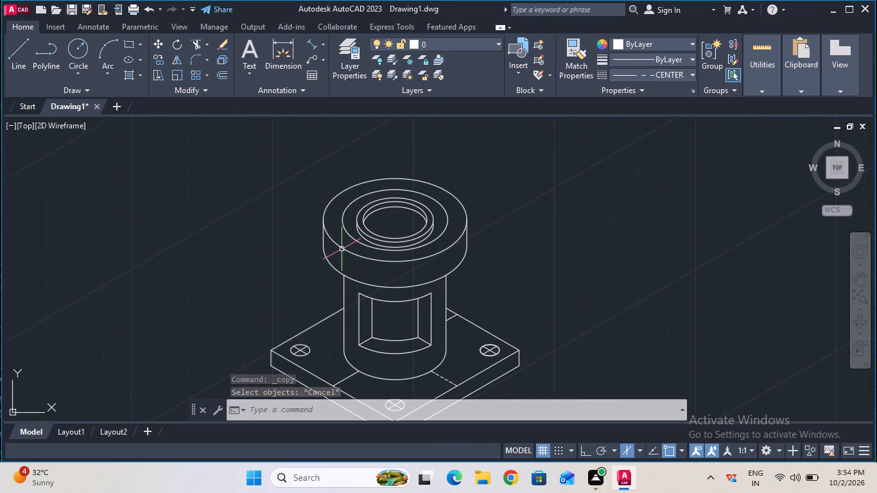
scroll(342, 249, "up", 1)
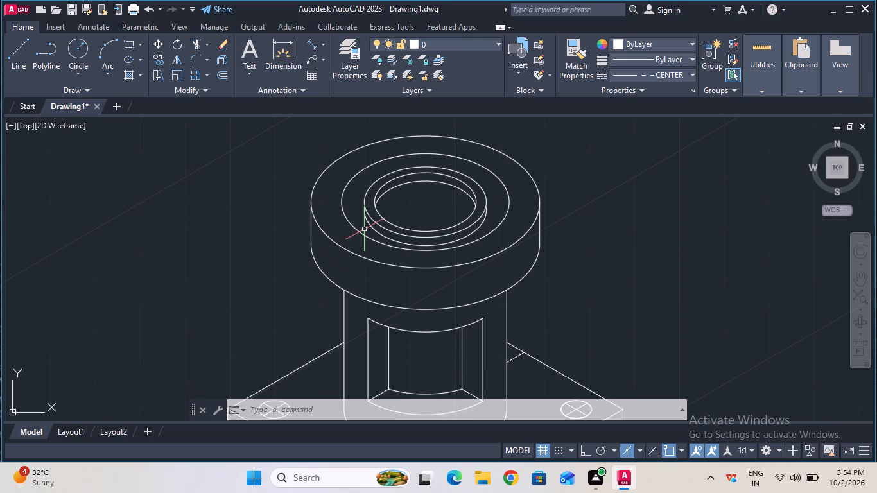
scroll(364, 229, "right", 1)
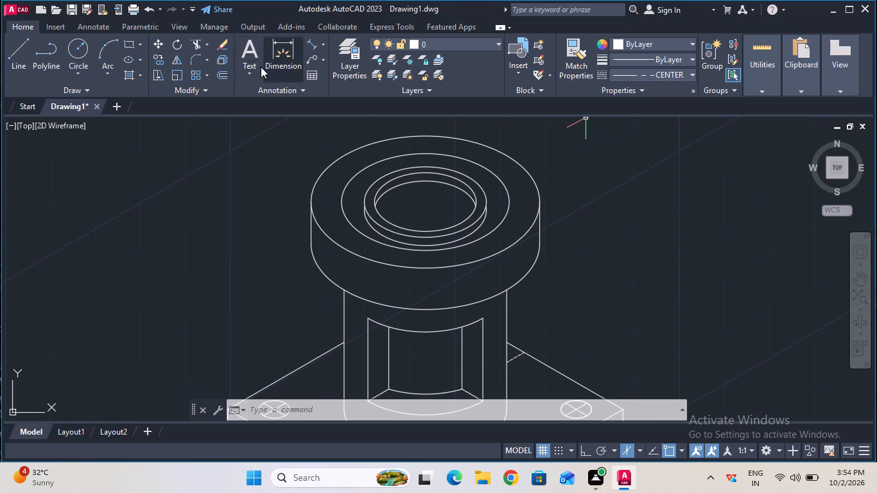
Extend the cylinder's right-hand vertical edge up through the flange to its outer top ellipse.
left_click(205, 45)
left_click(225, 83)
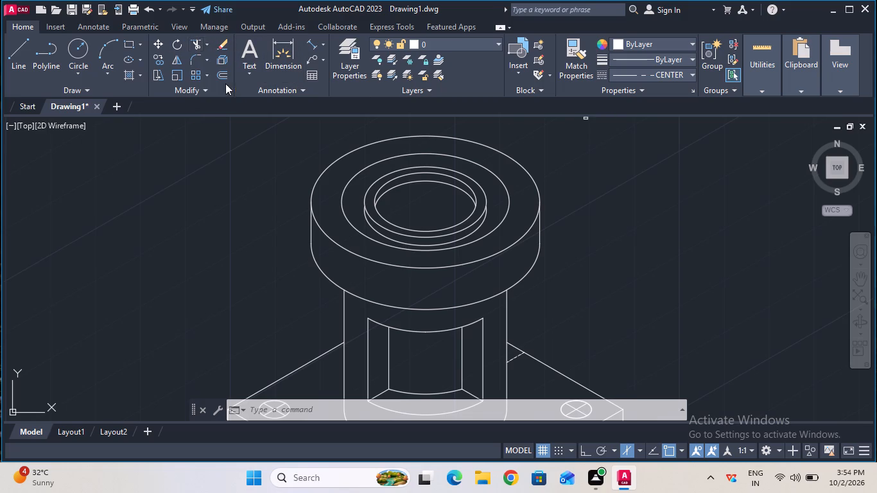
left_click(508, 332)
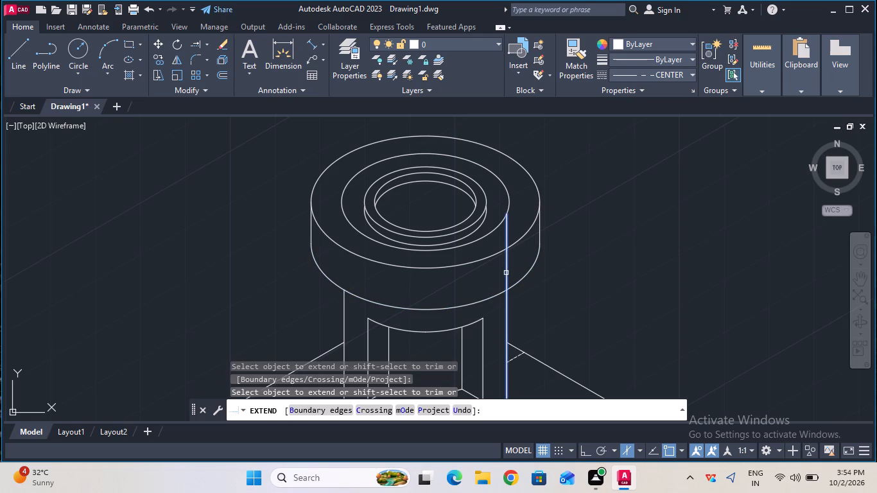
key("Escape")
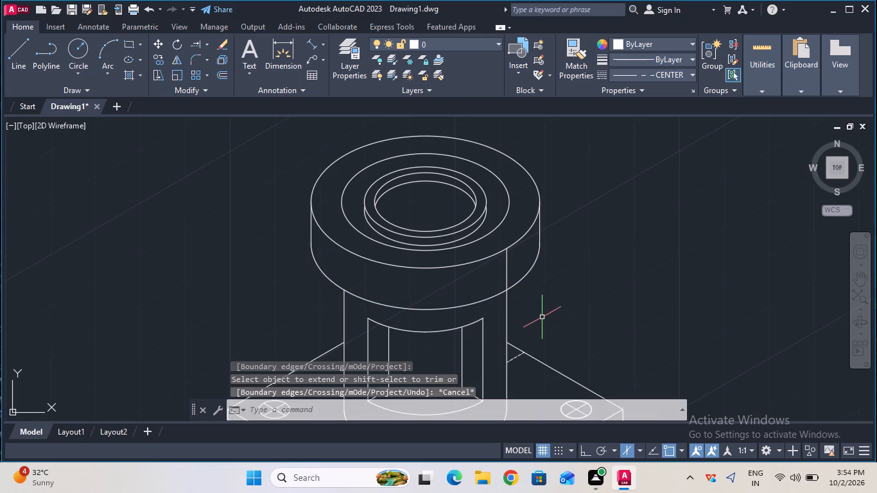
Start a centre line on the flange top from the extended cylinder edge's upper end on the outer ellipse.
scroll(489, 252, "up", 1, "ctrl")
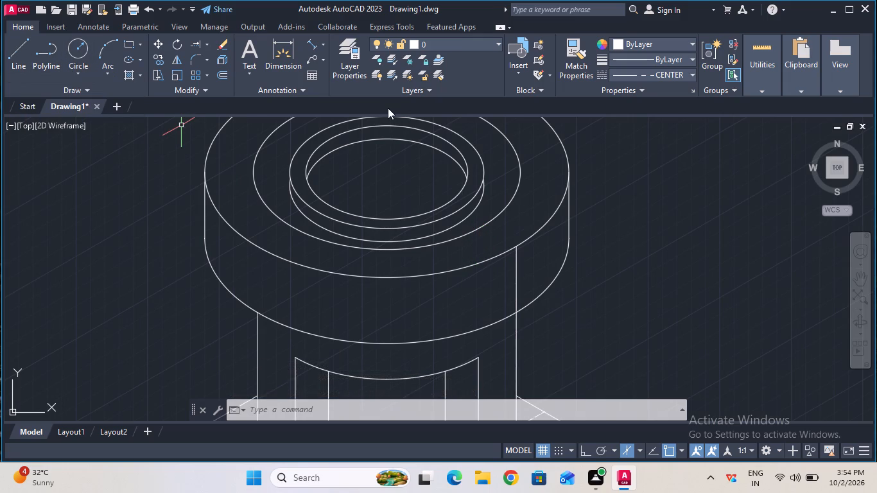
left_click(23, 44)
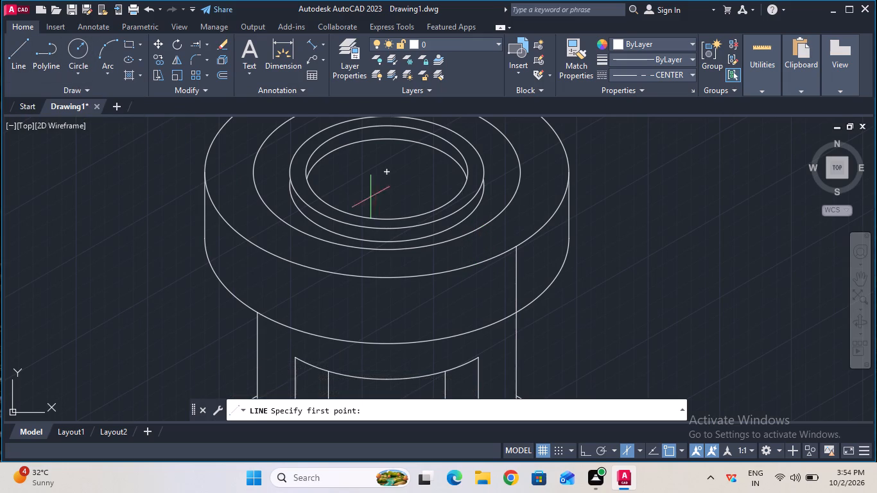
left_click(514, 249)
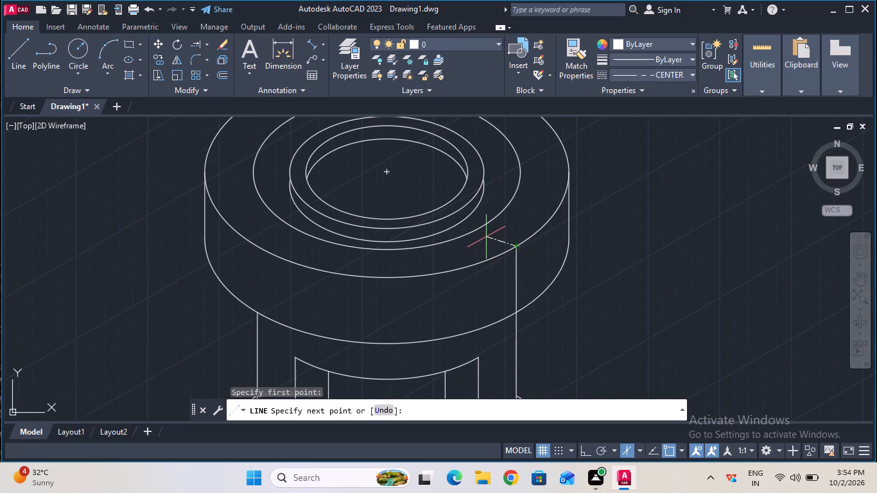
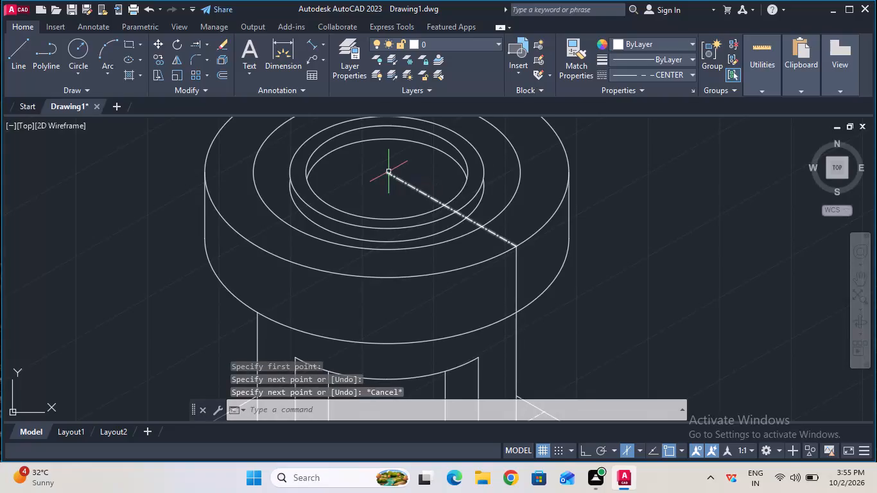
Extend the flange-top centre line from the centre across to the far side of the outer ellipse.
scroll(388, 171, "down", 2, "ctrl")
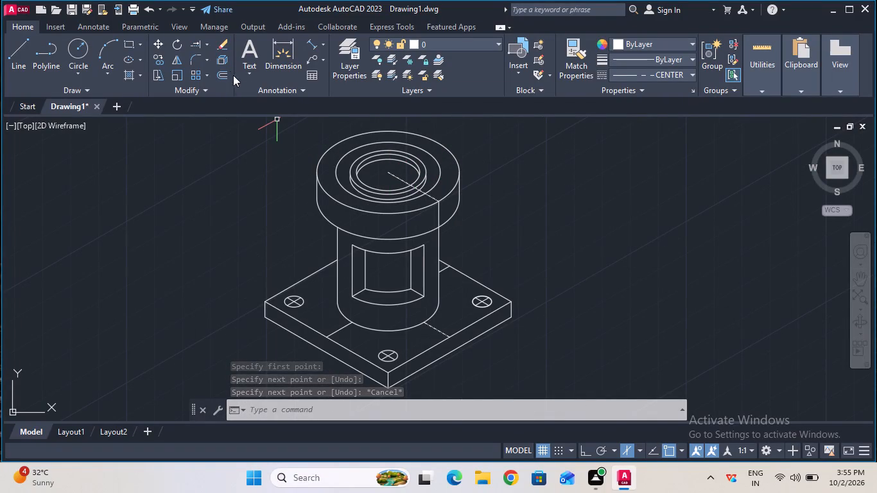
left_click(196, 47)
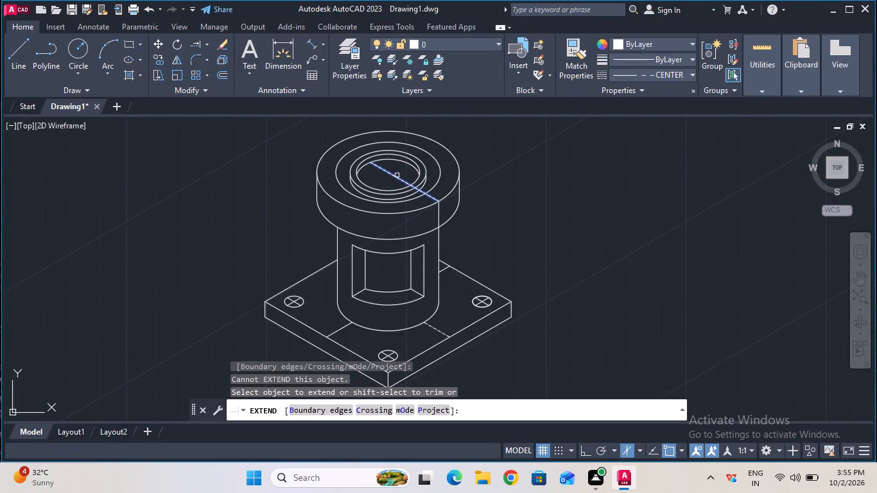
left_click(397, 175)
left_click(386, 172)
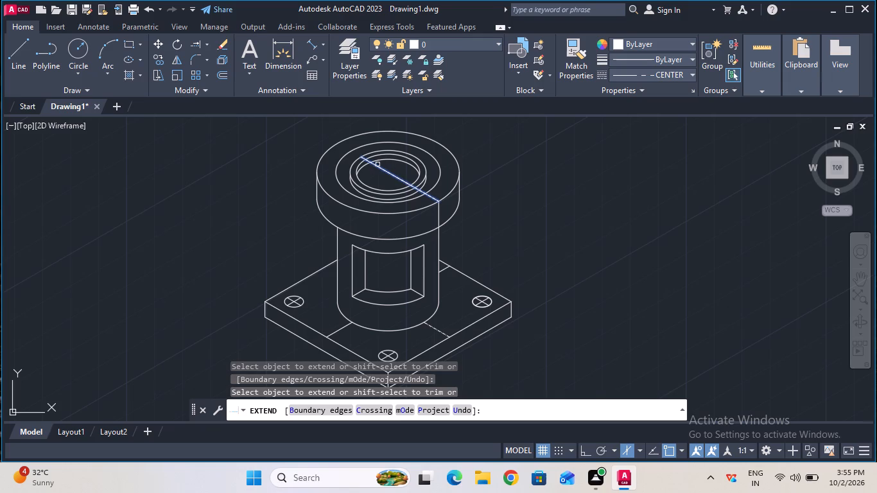
left_click(378, 164)
left_click(371, 164)
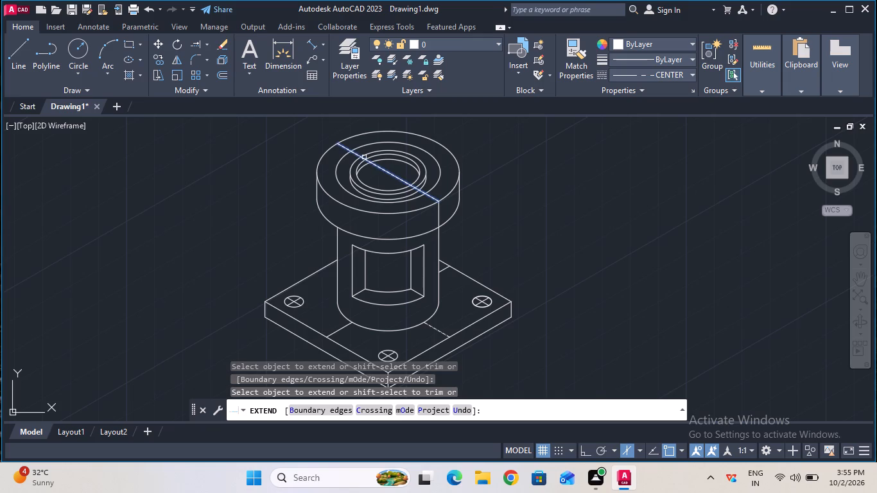
left_click(364, 157)
key("Escape")
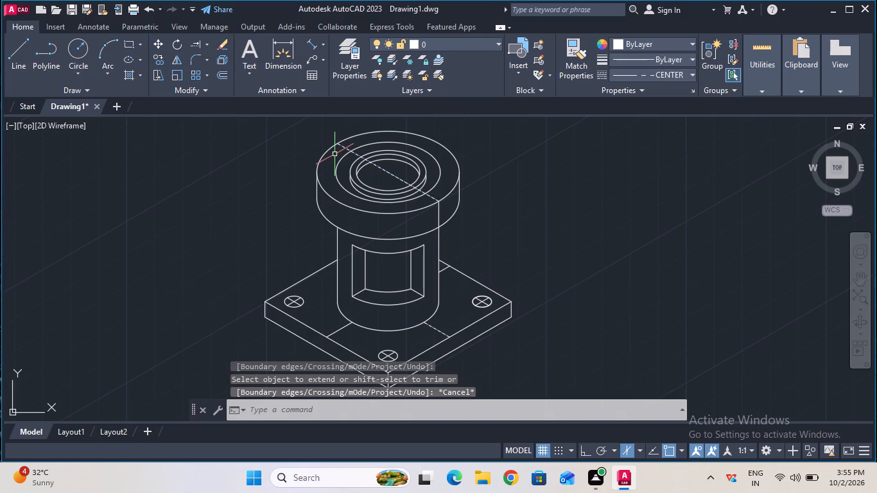
Trim the flange-top centre line between the second-largest ellipse and the raised ring ellipses on both sides of the centre.
scroll(334, 154, "up", 1, "ctrl")
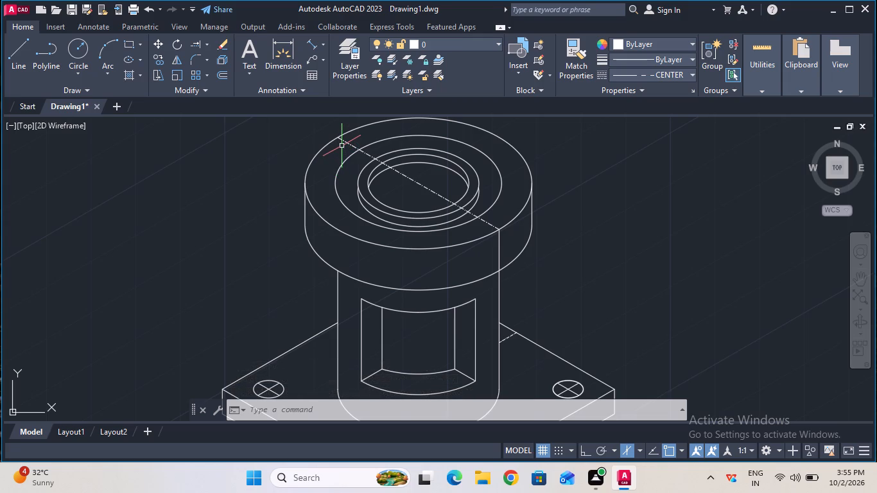
left_click(207, 46)
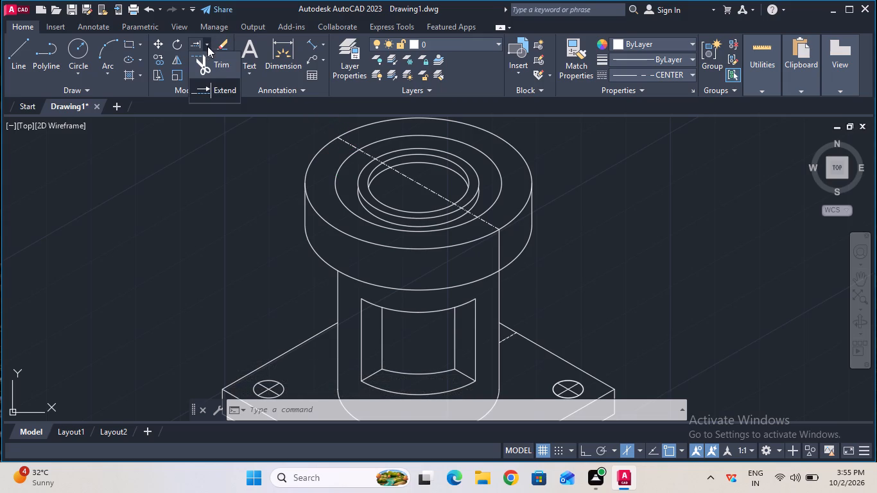
left_click(209, 60)
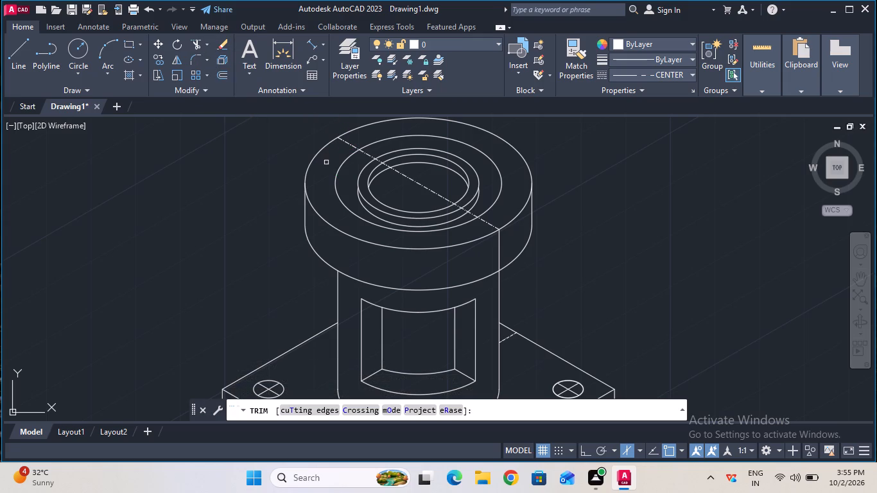
left_click(369, 154)
left_click(473, 214)
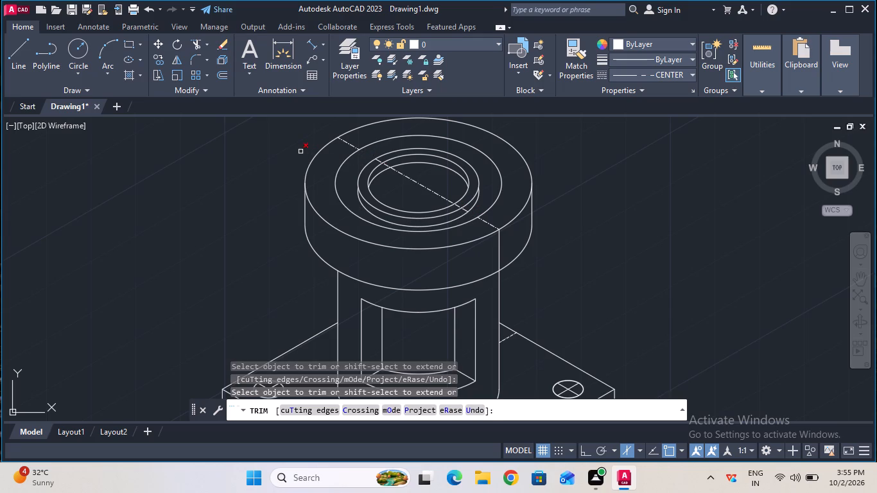
key("Escape")
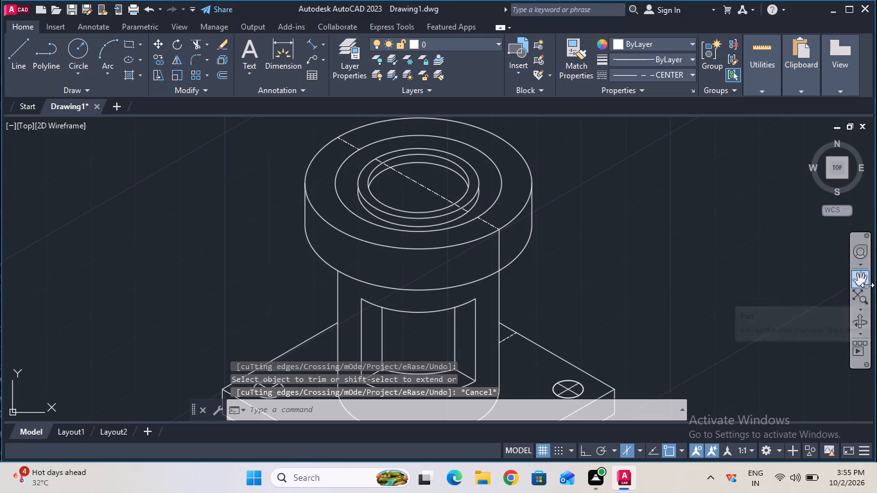
With Ortho on, copy the rear centre-line segment between the two largest flange ellipses 4 mm at 210°.
left_click(864, 283)
left_click_drag(678, 266, 774, 345)
key("Escape")
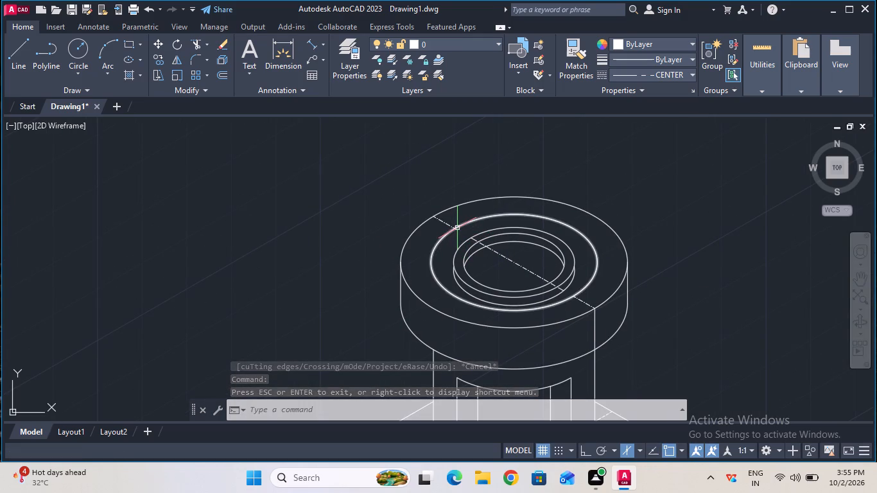
scroll(457, 228, "up", 1, "ctrl")
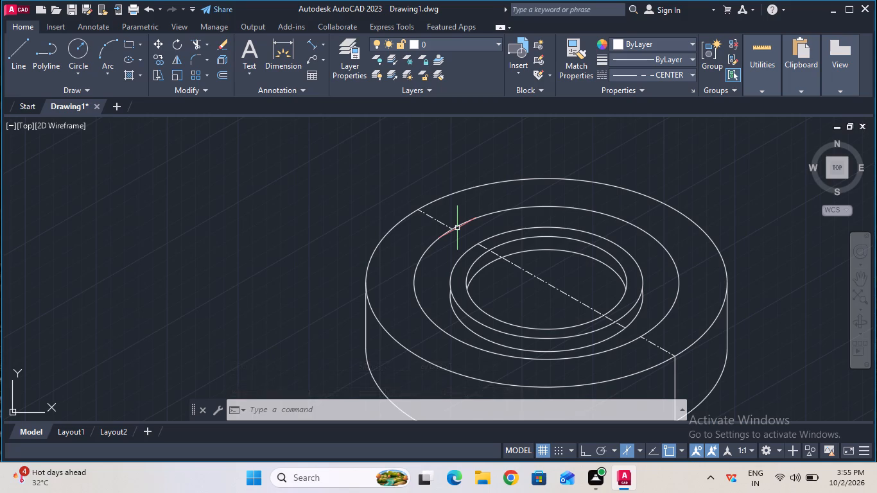
scroll(457, 228, "up", 1)
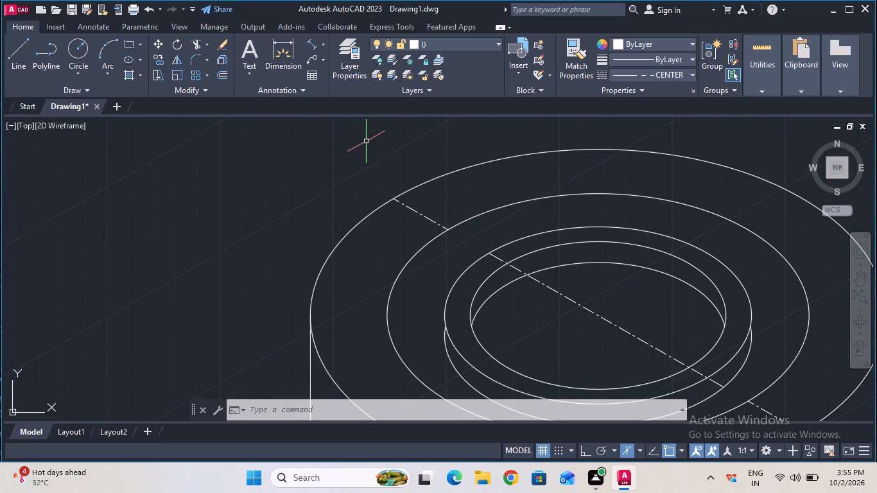
key("F8")
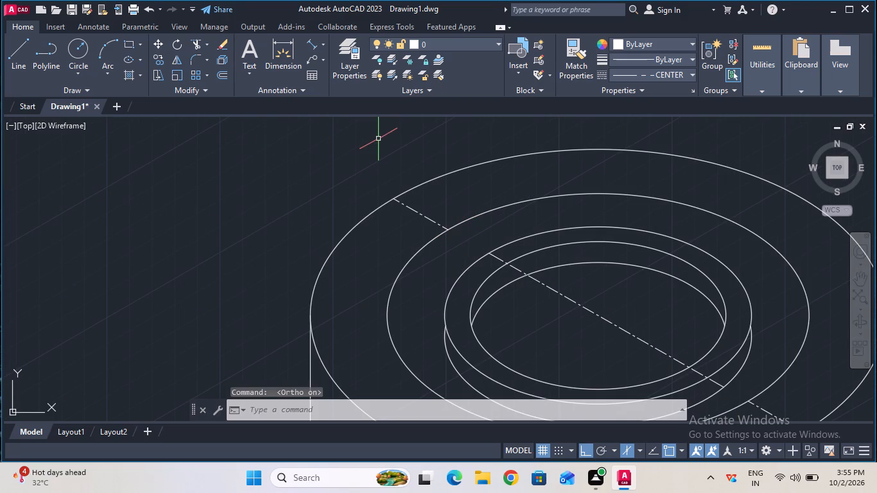
left_click(161, 59)
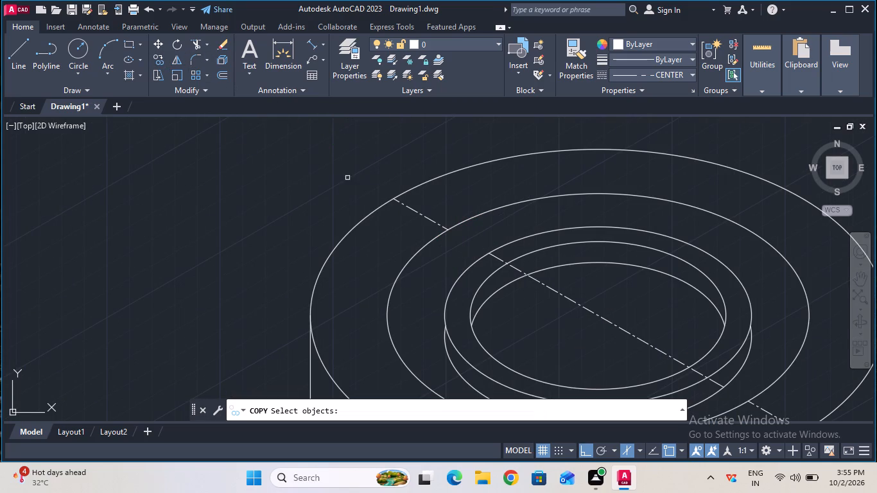
left_click(424, 216)
key("Return")
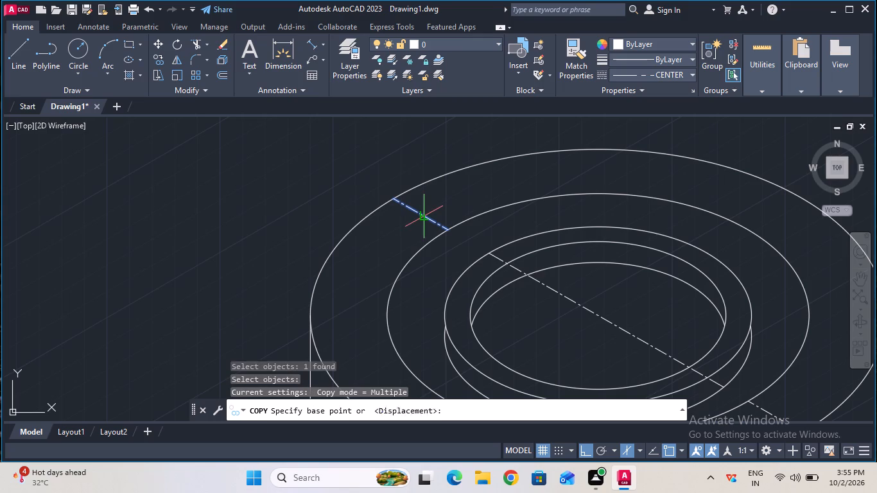
left_click(421, 216)
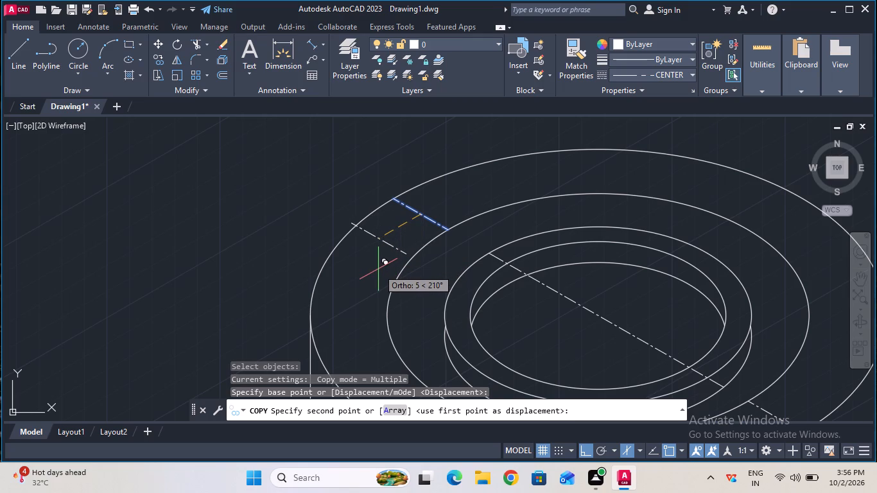
key("4")
key("Return")
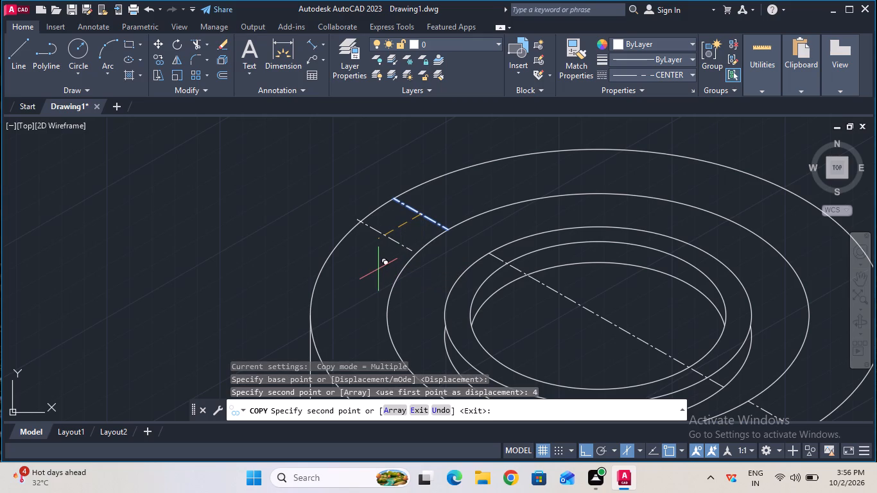
key("Escape")
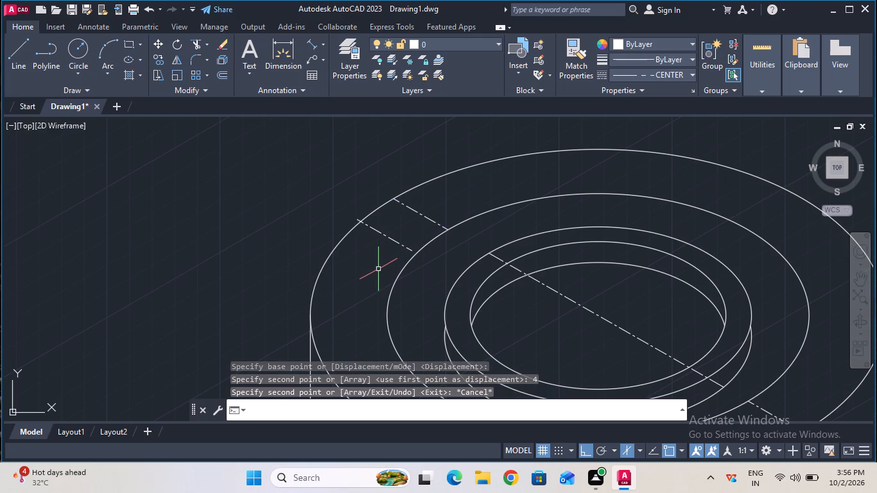
Copy the same rear centre-line segment 4 mm in the opposite direction, at 30°.
left_click(162, 62)
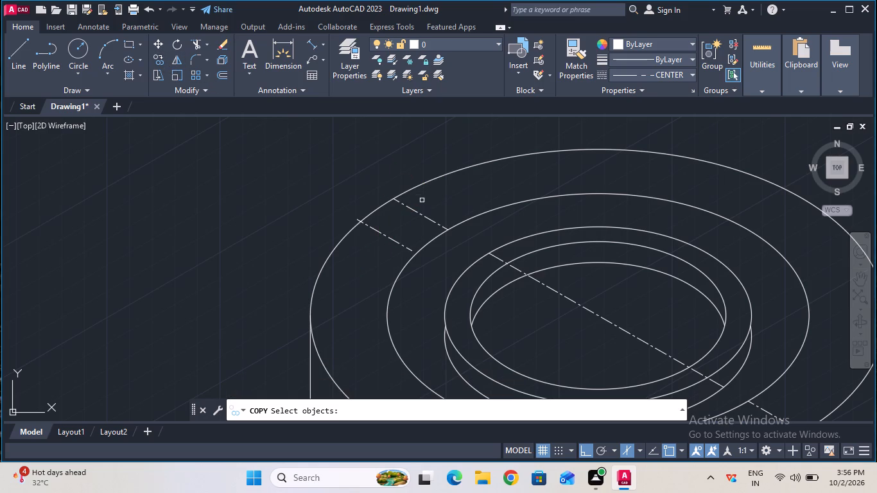
left_click(422, 214)
key("Return")
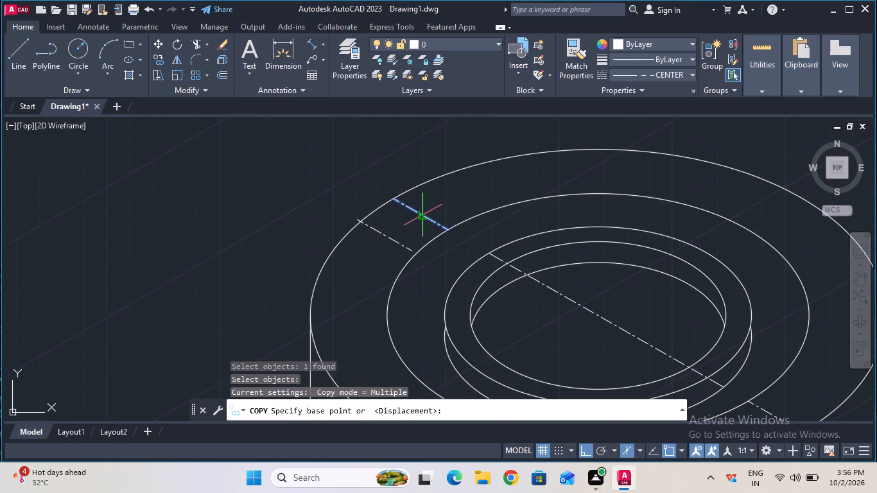
left_click(422, 214)
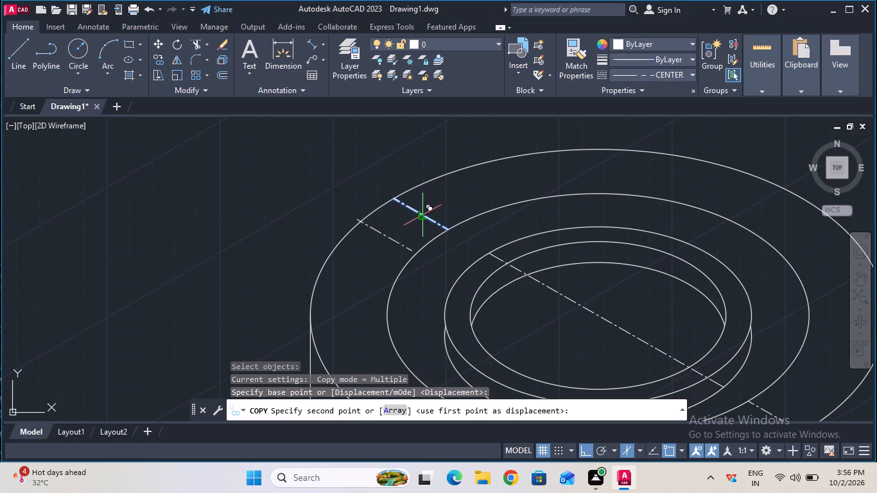
key("4")
key("Return")
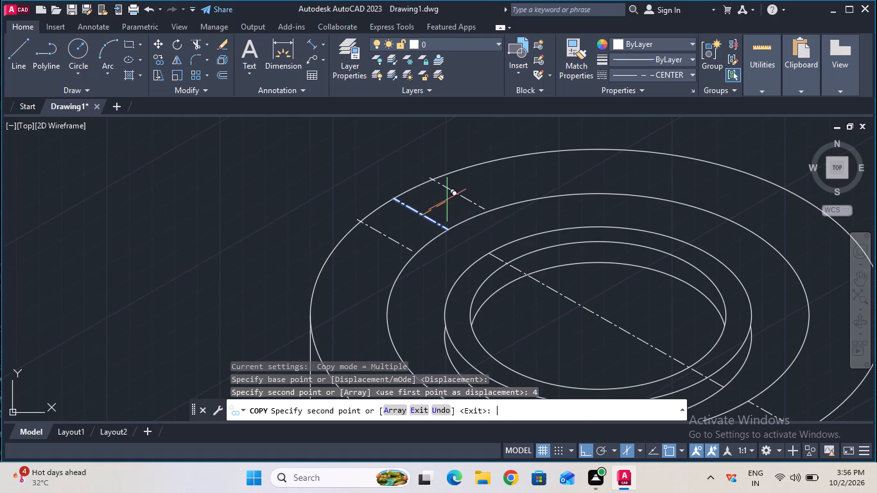
key("Escape")
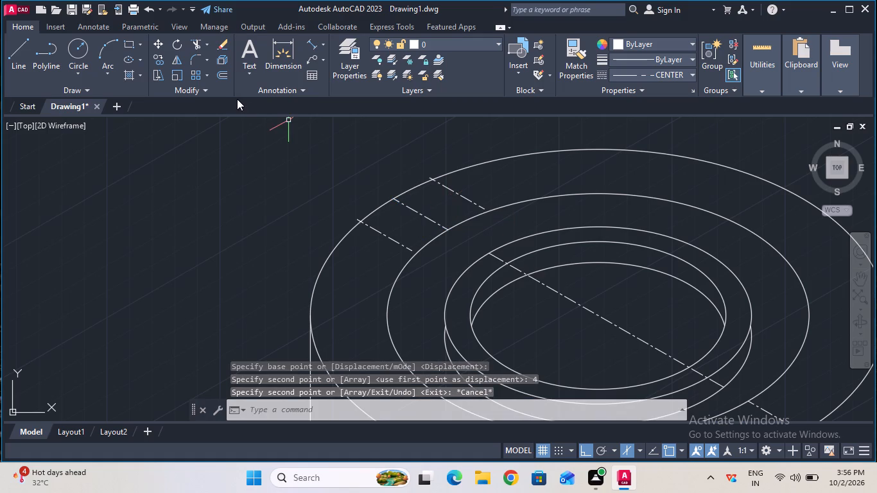
Extend the inner ends of both copied segments to the flange top's second-largest ellipse.
left_click(204, 40)
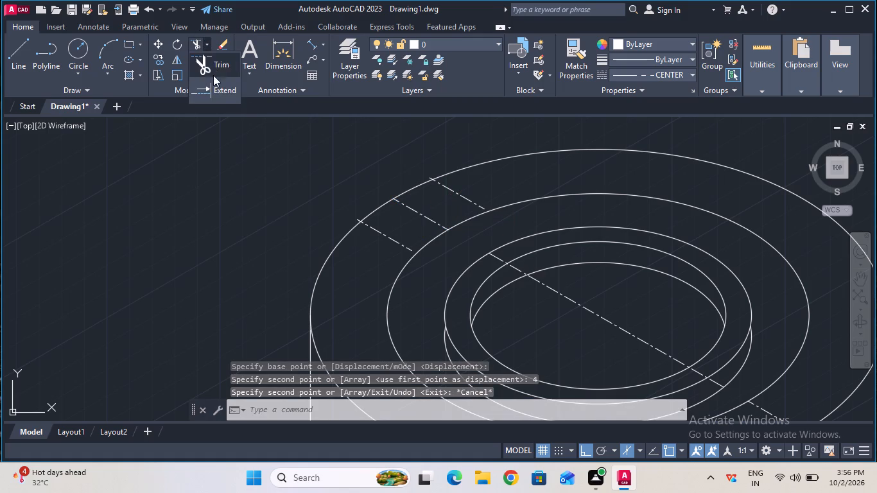
left_click(216, 89)
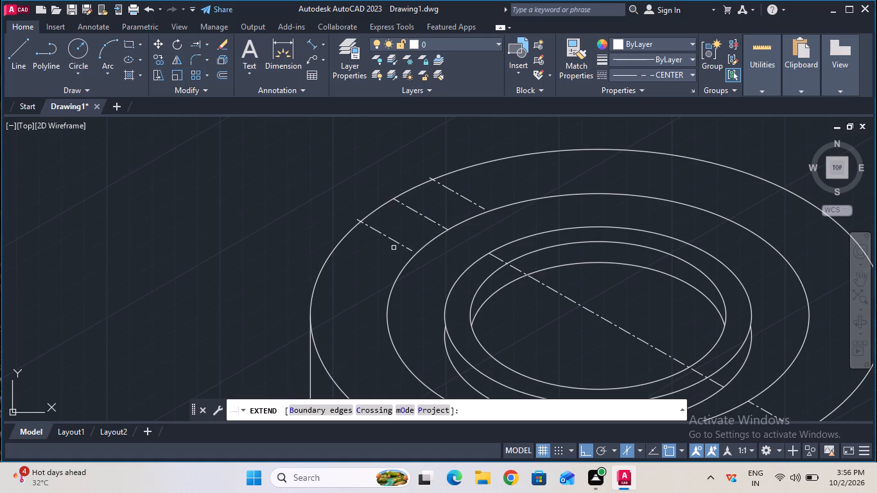
left_click(406, 250)
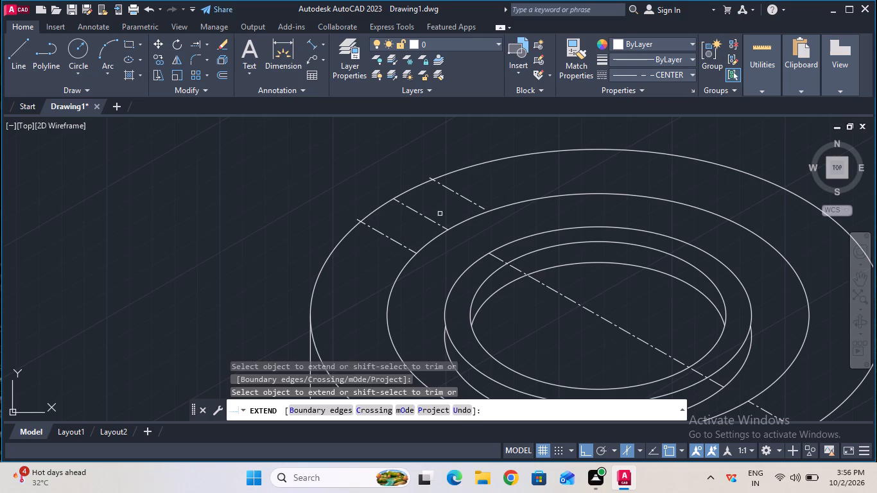
left_click(475, 203)
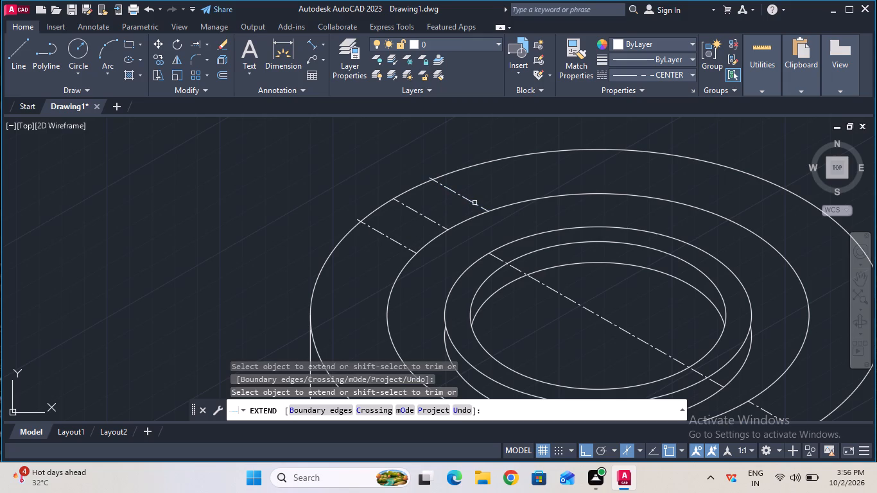
key("Escape")
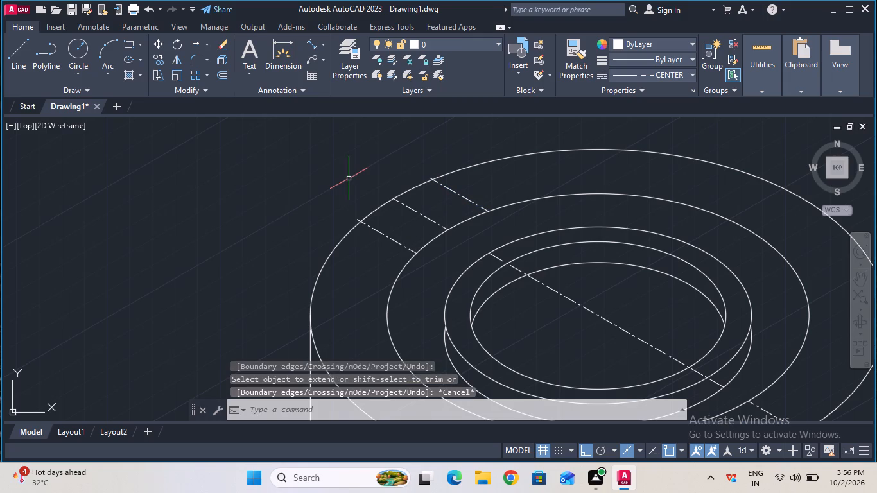
Trim both copied segments' overhanging ends at the outer ellipse and remove the original middle segment between them.
left_click(204, 49)
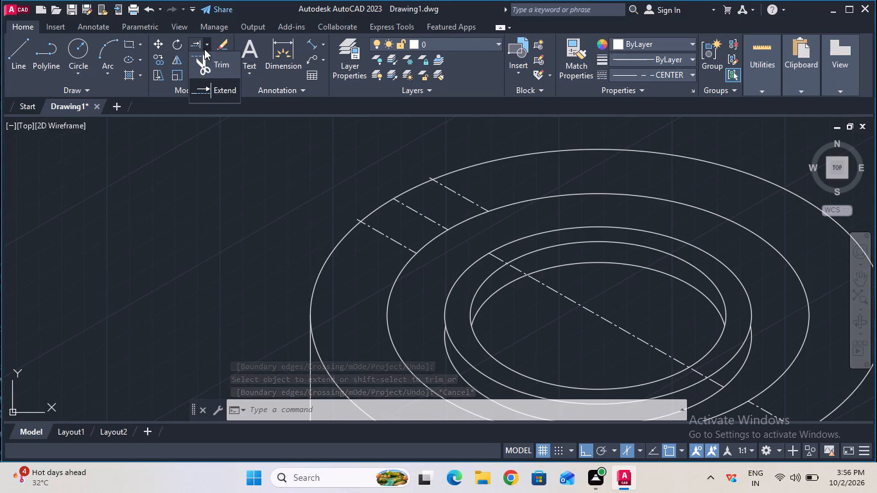
left_click(214, 64)
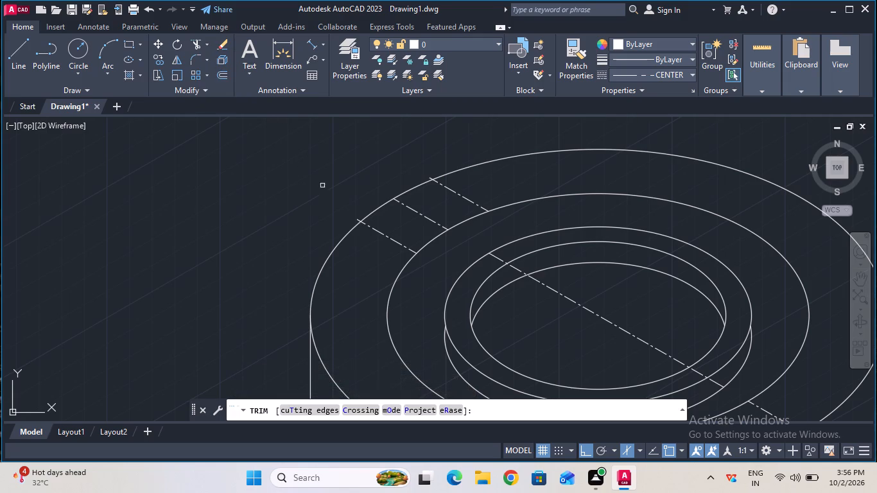
left_click(359, 220)
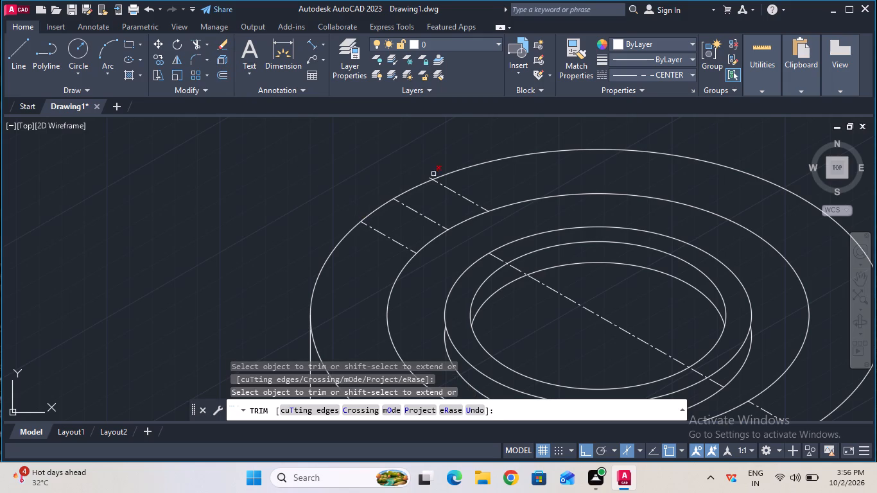
left_click(433, 178)
left_click(415, 211)
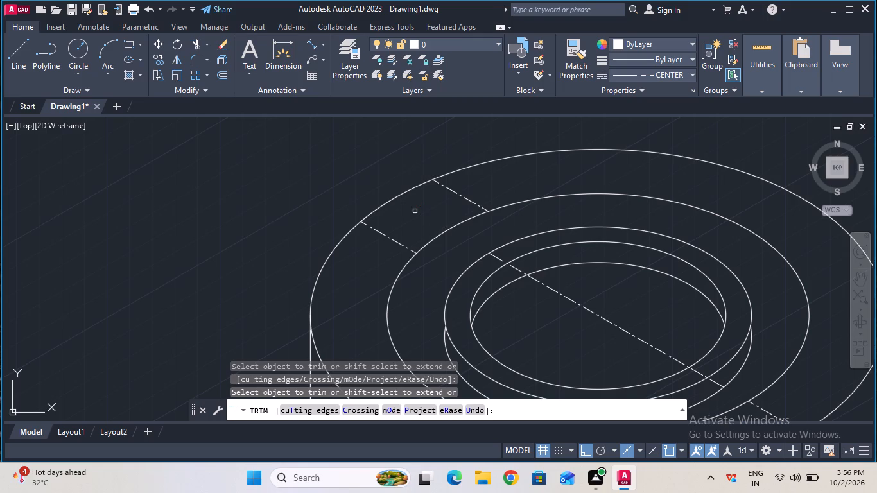
Trim away the part of the cylinder's vertical edge line that crosses the flange's side face, up to its top ellipse.
key("Escape")
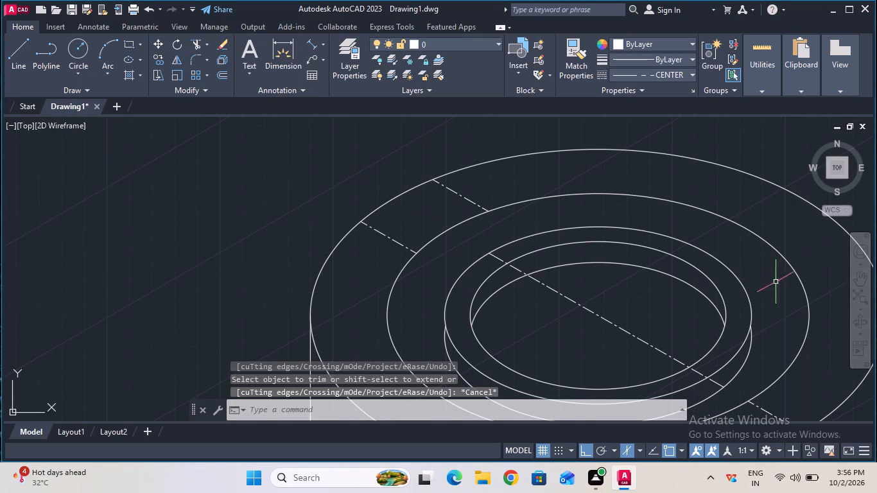
left_click(857, 284)
left_click_drag(745, 328, 601, 234)
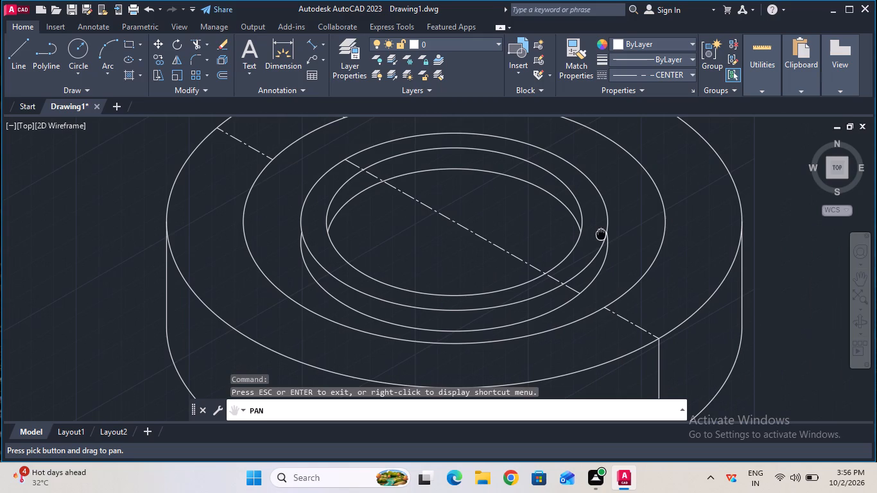
left_click_drag(601, 234, 626, 238)
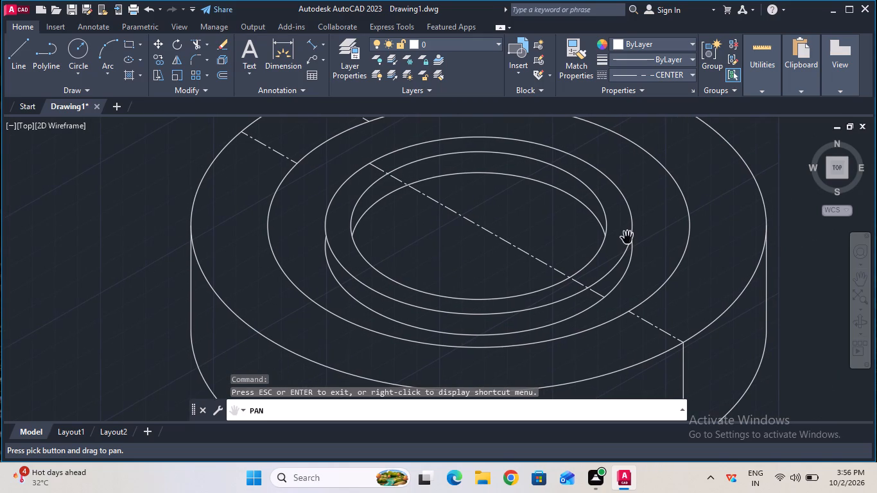
scroll(627, 238, "down", 2, "ctrl")
key("Escape")
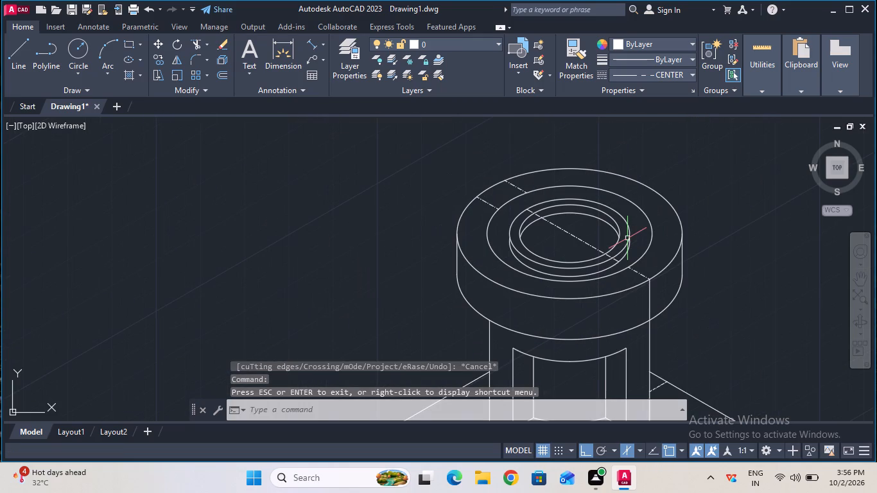
left_click(198, 49)
left_click(648, 298)
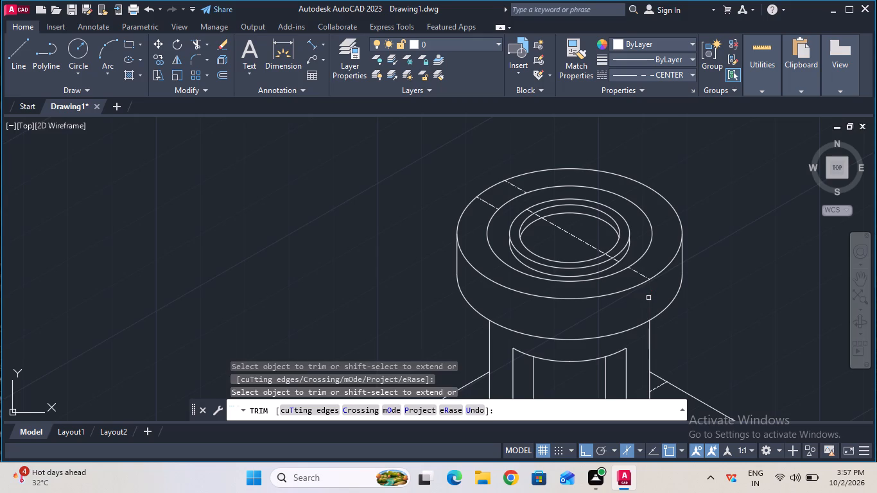
key("Escape")
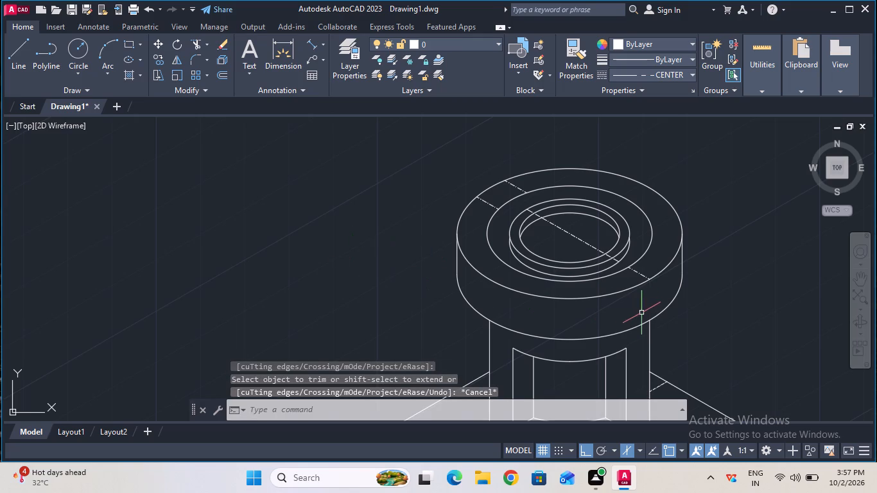
Erase the centre-line segment running across the bore inside the flange's inner ellipses.
scroll(636, 284, "up", 1, "ctrl")
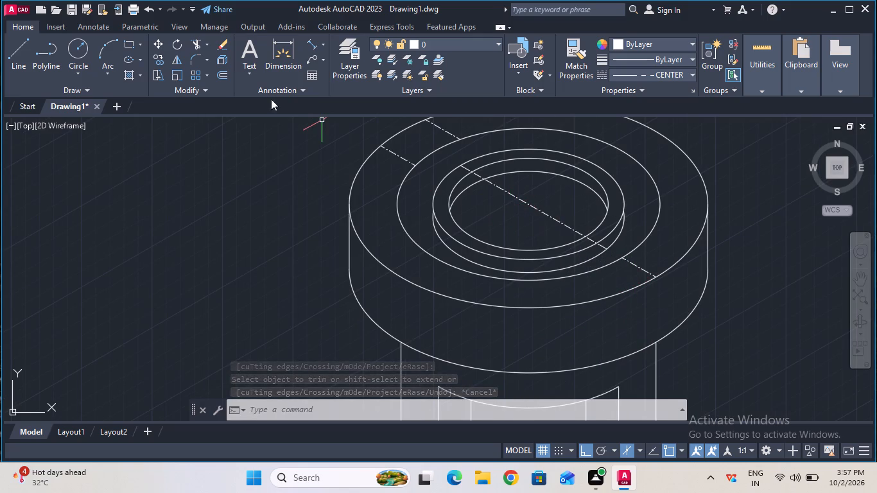
left_click(223, 49)
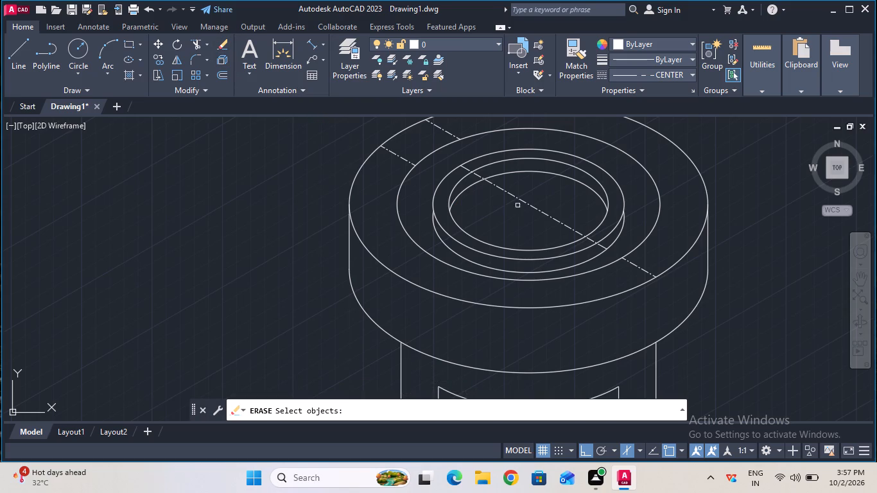
left_click(521, 200)
key("Return")
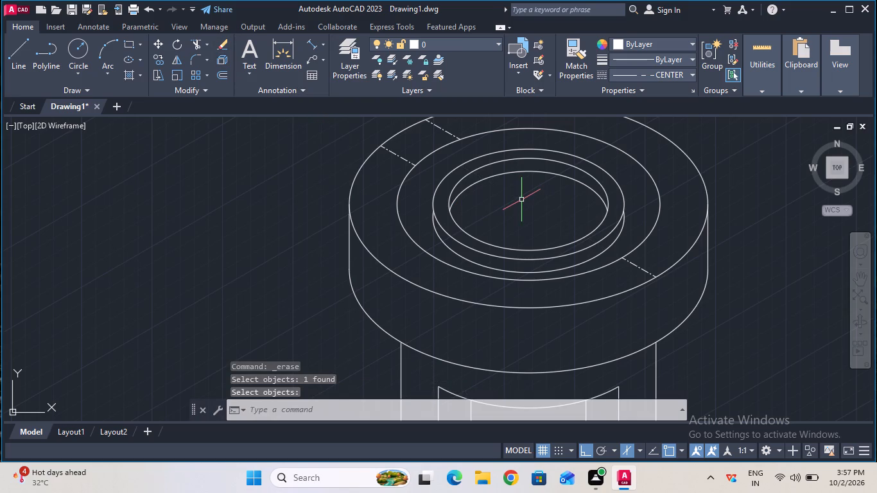
Copy the front centre-line segment between the two largest flange ellipses 4 mm at 30°.
left_click(162, 60)
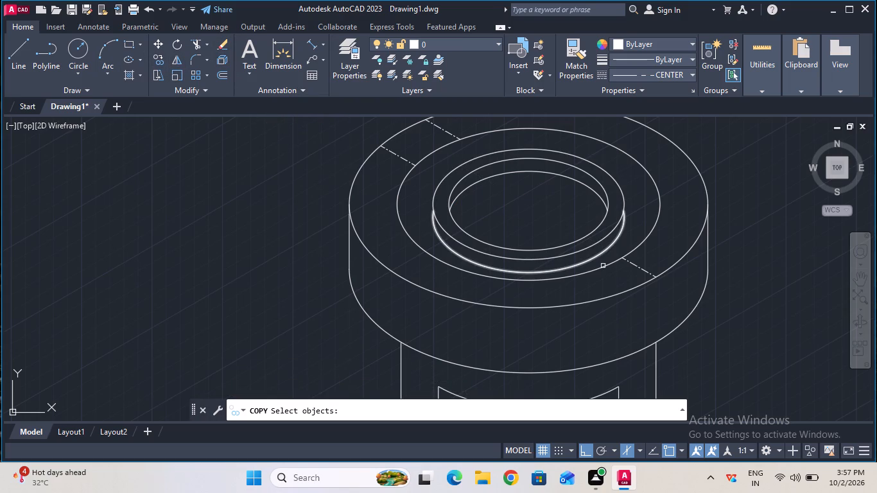
left_click(638, 266)
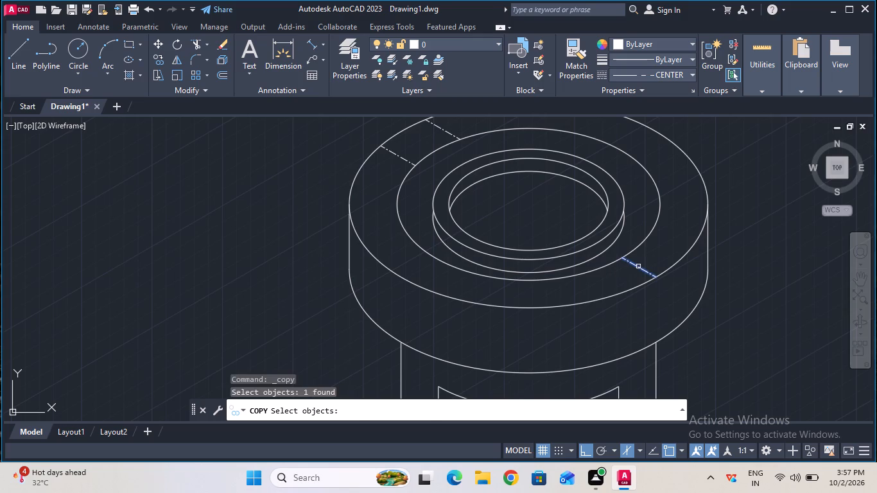
key("Return")
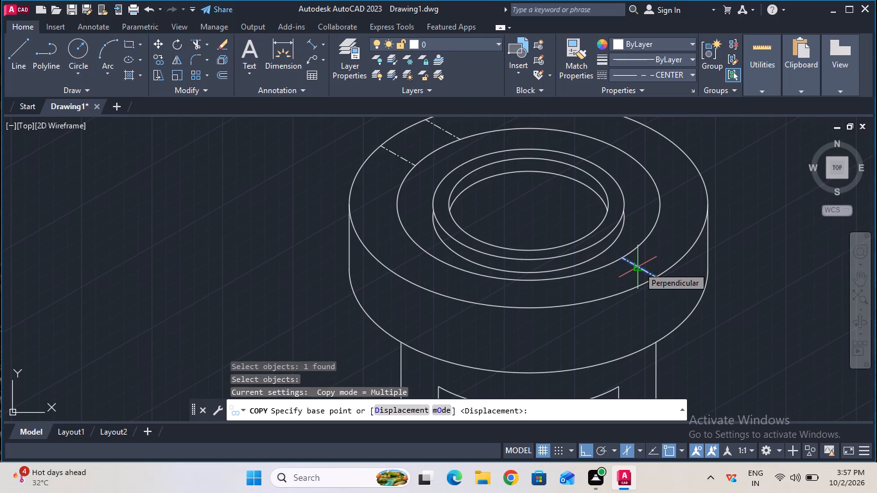
left_click(638, 266)
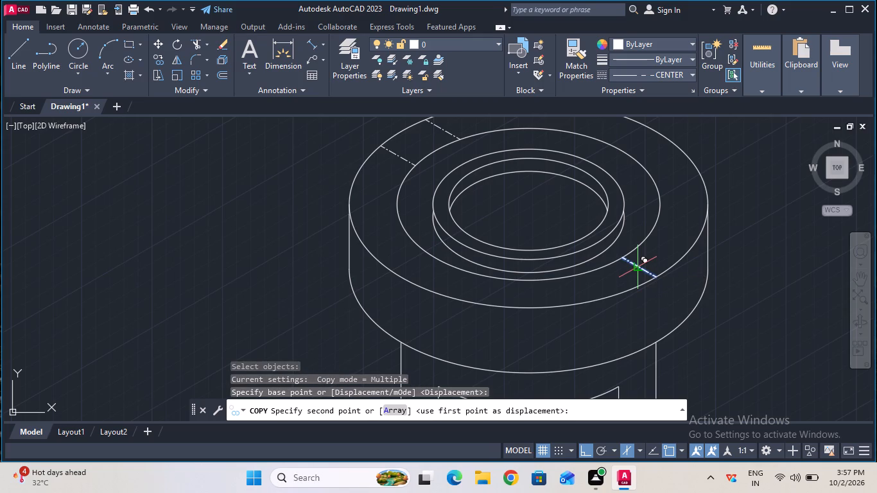
key("4")
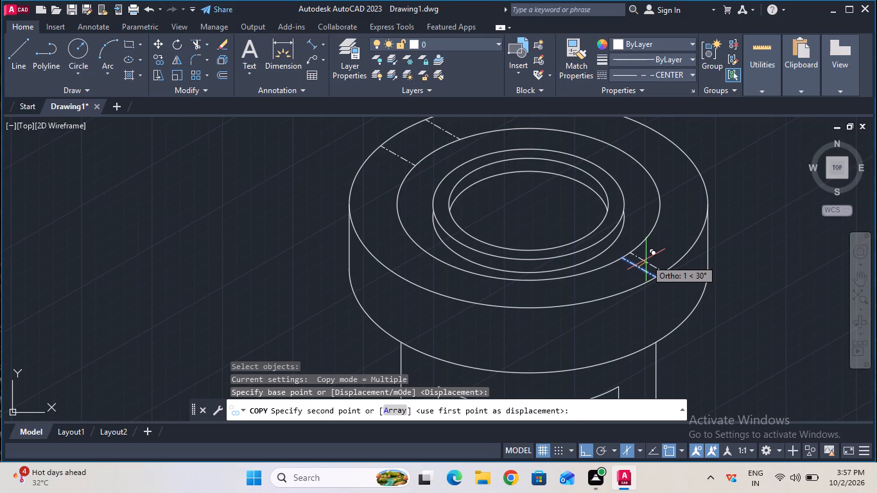
key("Return")
key("Escape")
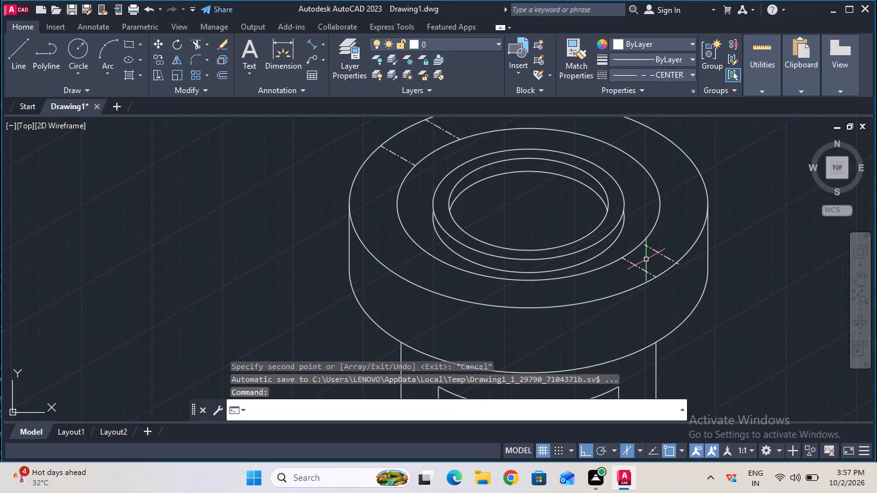
Copy the same front centre-line segment 4 mm in the opposite direction, at 210°.
left_click(155, 63)
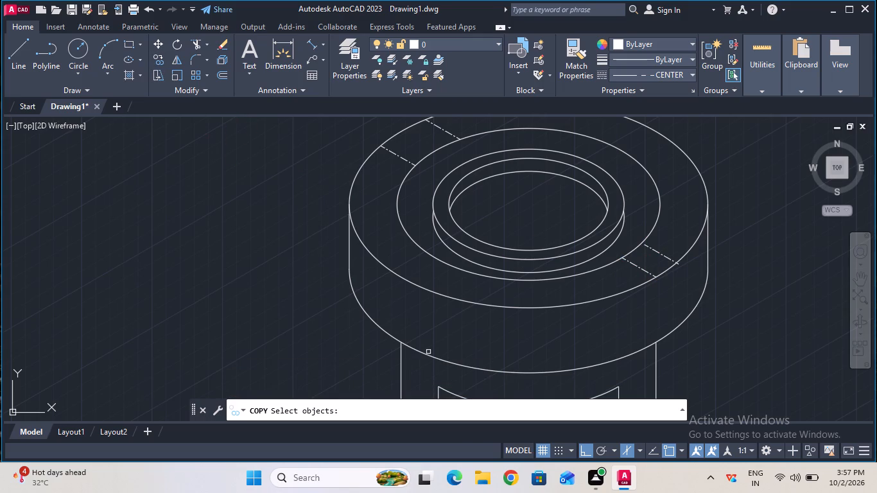
left_click(642, 270)
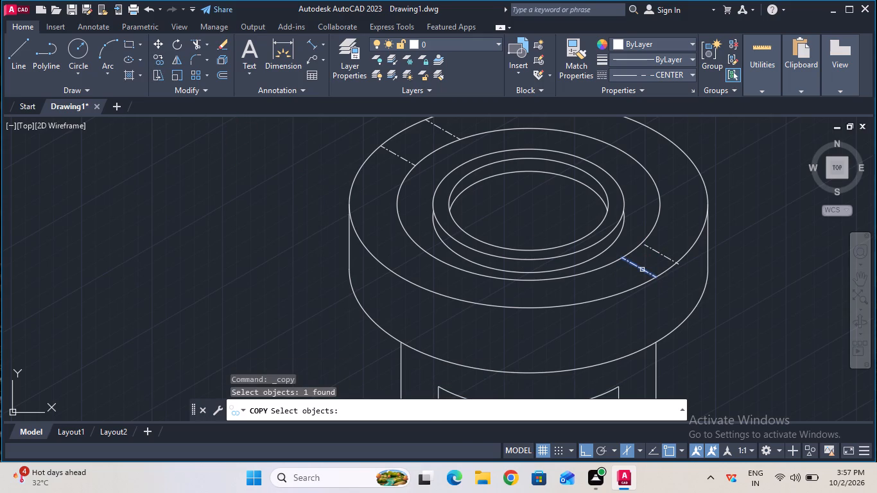
key("Return")
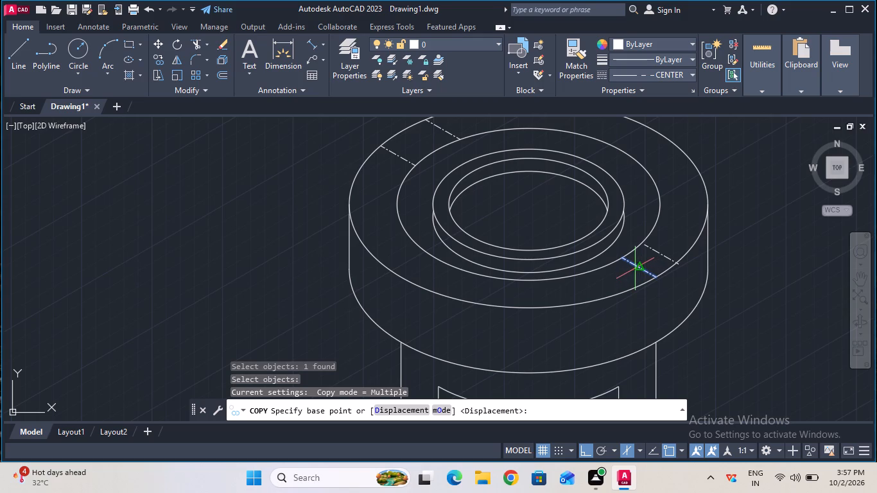
left_click(639, 269)
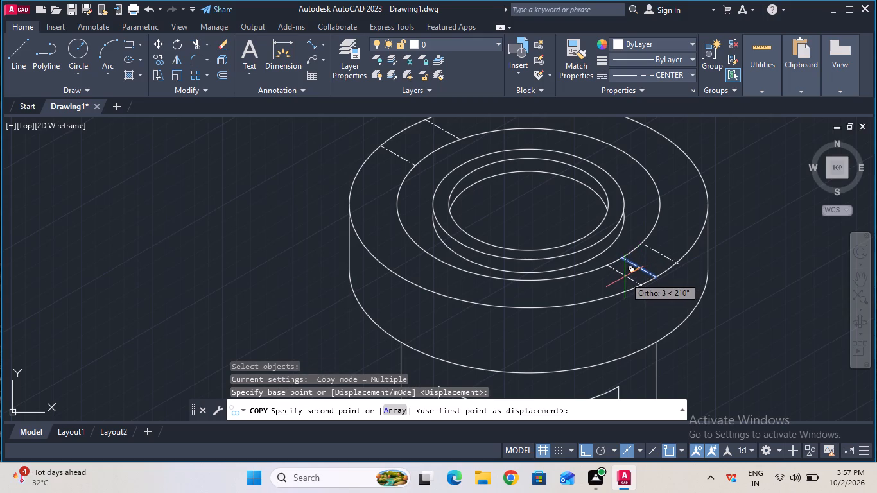
key("4")
key("Return")
key("Escape")
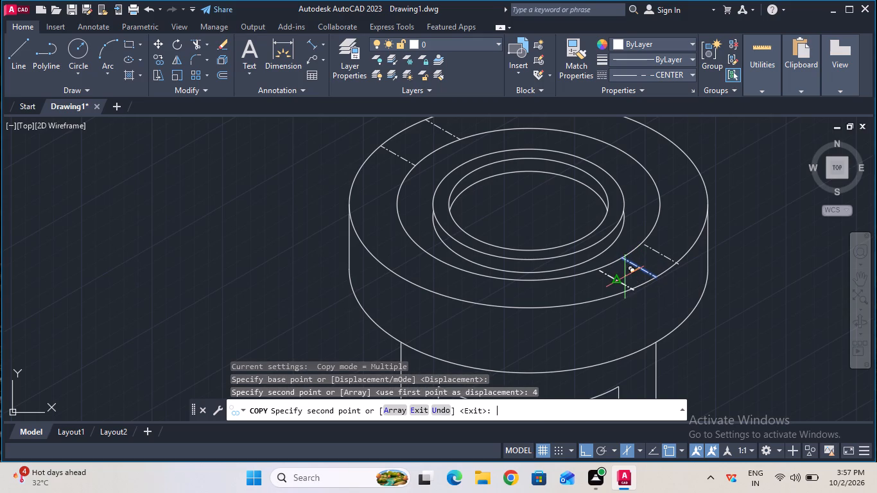
Trim the overhanging outer ends of both copied front segments at the flange top's outer ellipse.
left_click(198, 49)
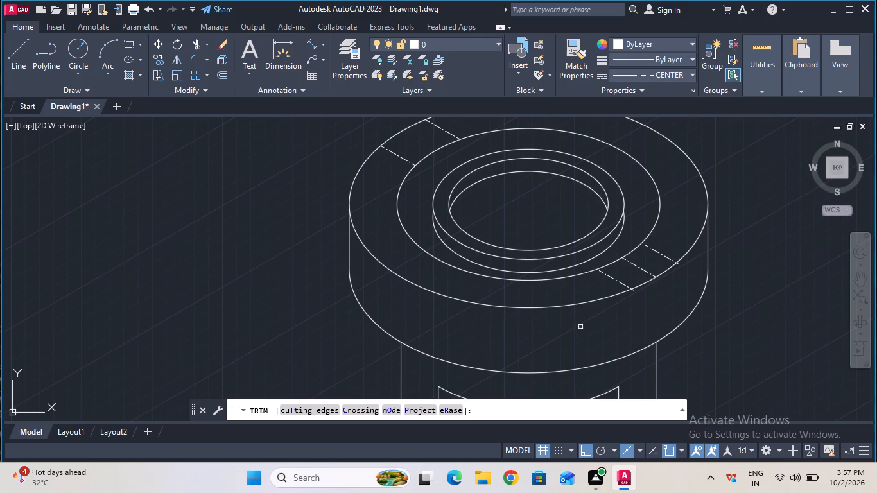
left_click(634, 291)
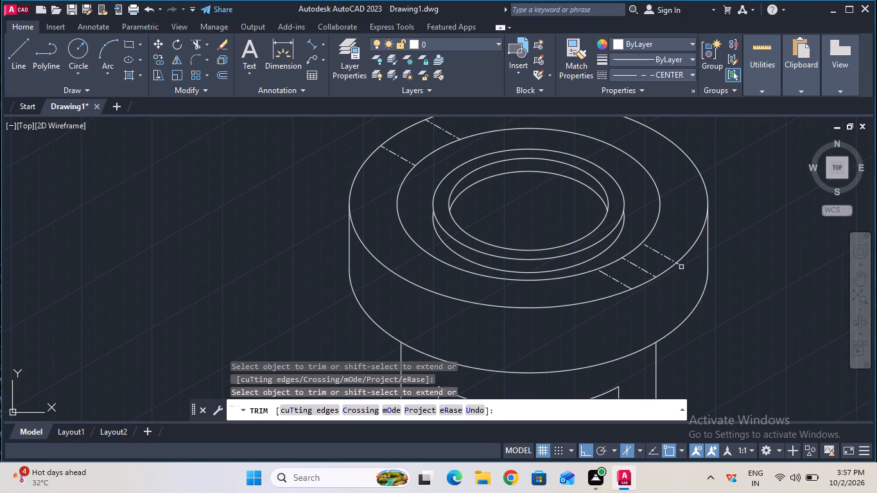
left_click(680, 264)
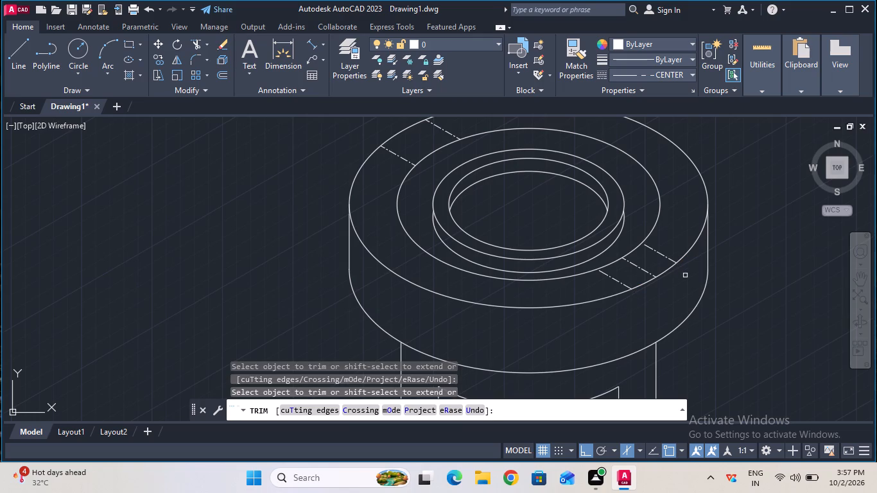
key("Escape")
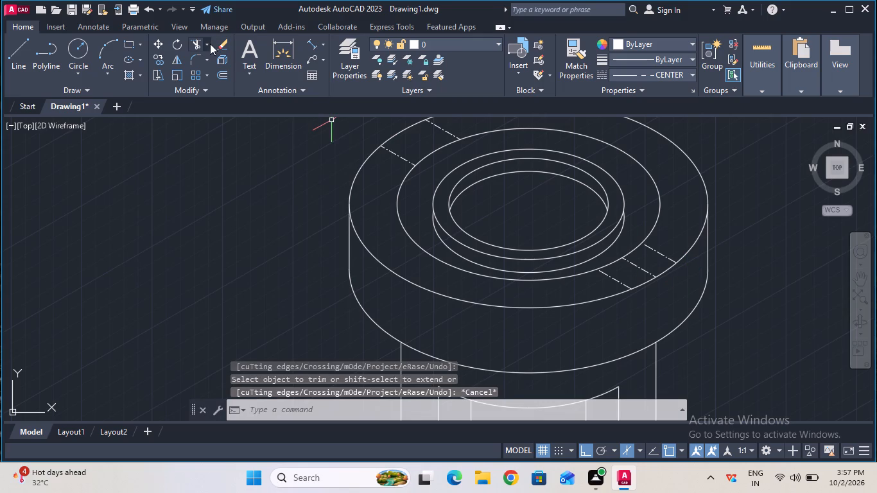
Extend the inner ends of both copied front segments to the flange top's second-largest ellipse.
left_click(208, 44)
left_click(217, 82)
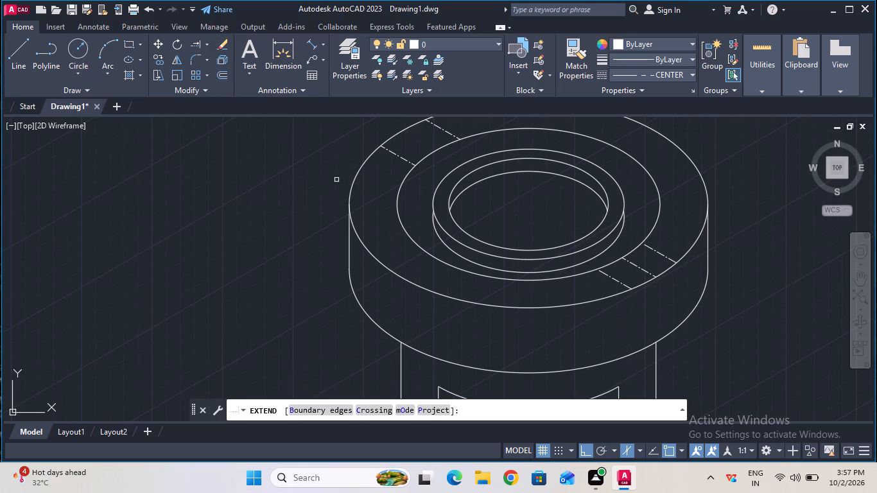
left_click(612, 277)
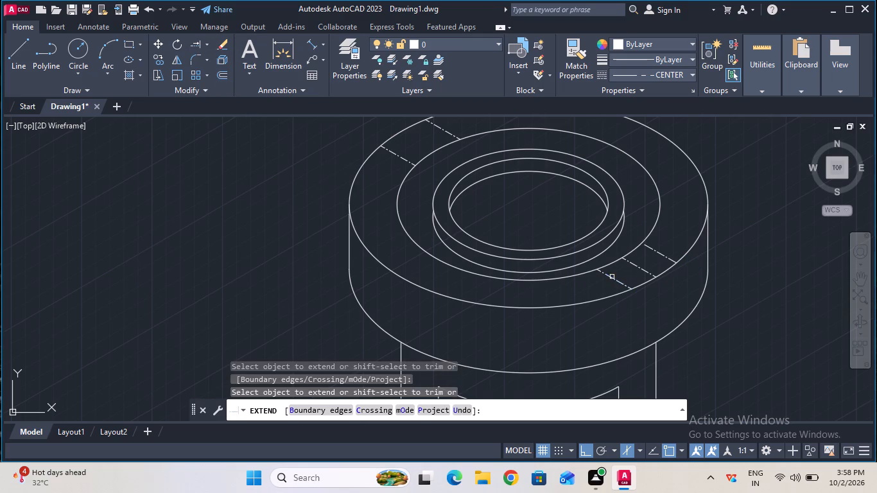
left_click(659, 251)
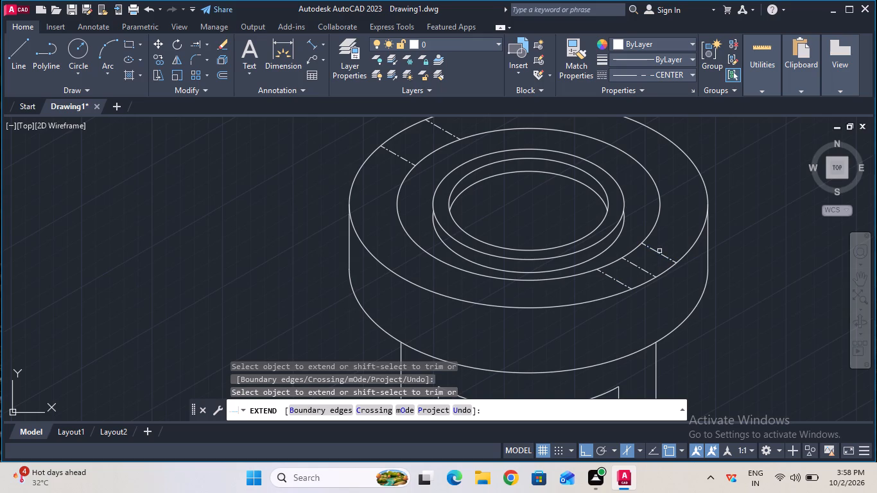
key("Escape")
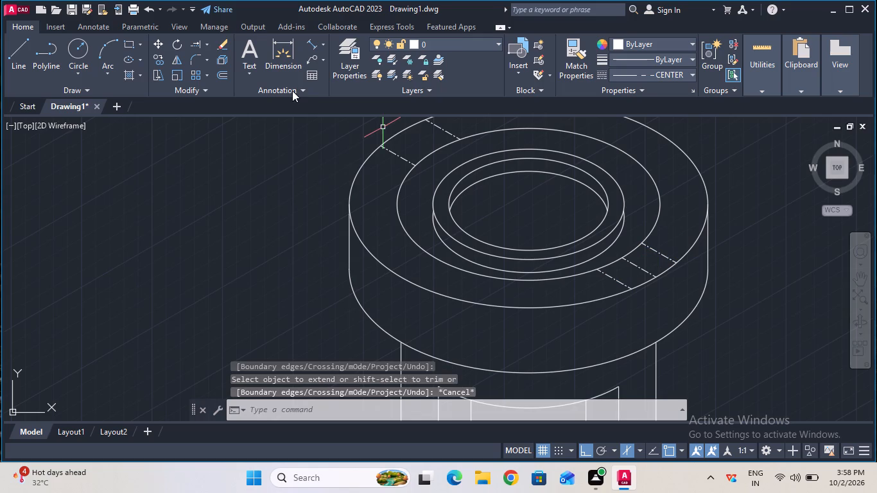
Remove the original middle centre-line segment between the two front slot lines with Trim.
left_click(207, 42)
left_click(215, 72)
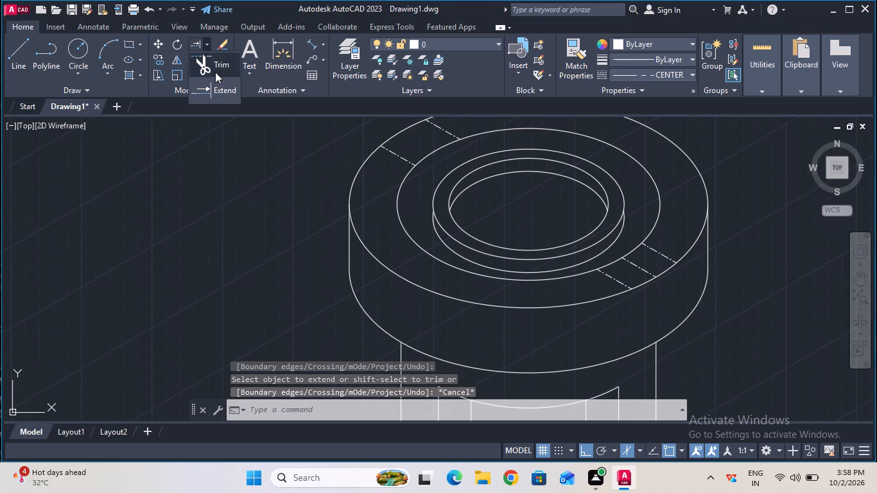
left_click(639, 270)
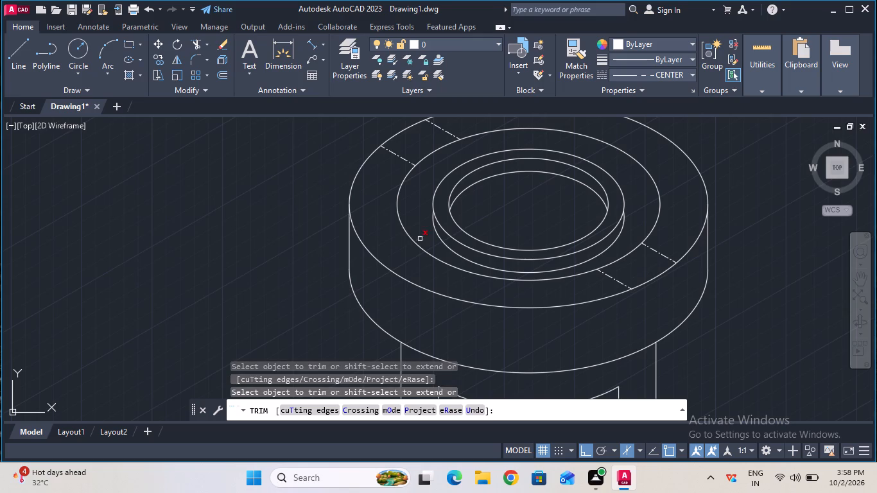
key("Escape")
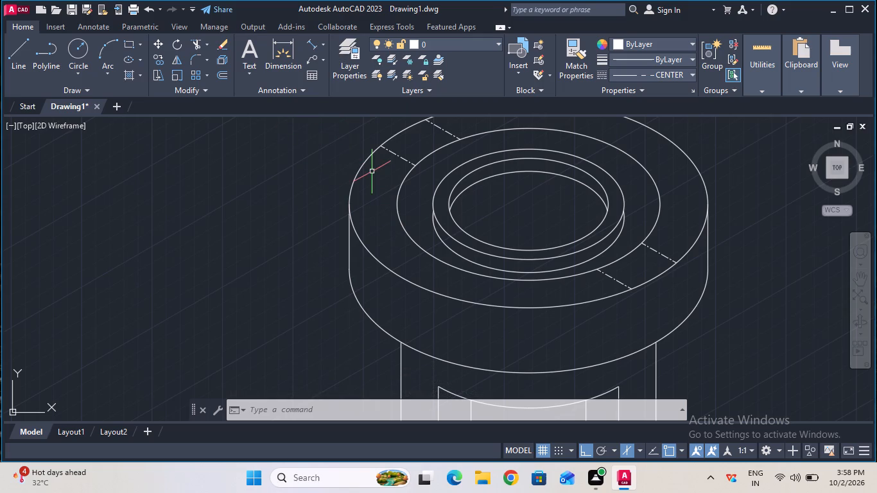
Check the slot width between the two rear slot lines on the flange top with an aligned dimension.
scroll(372, 171, "down", 2, "ctrl")
scroll(372, 171, "up", 2, "ctrl")
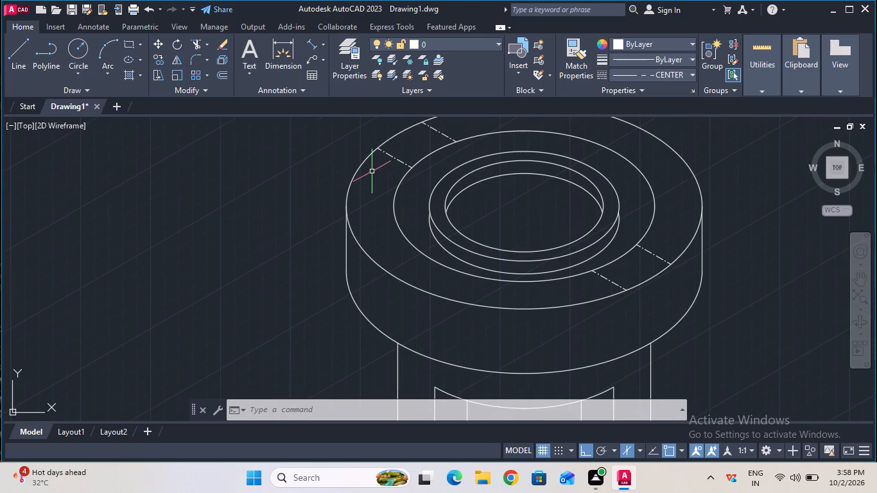
left_click(315, 50)
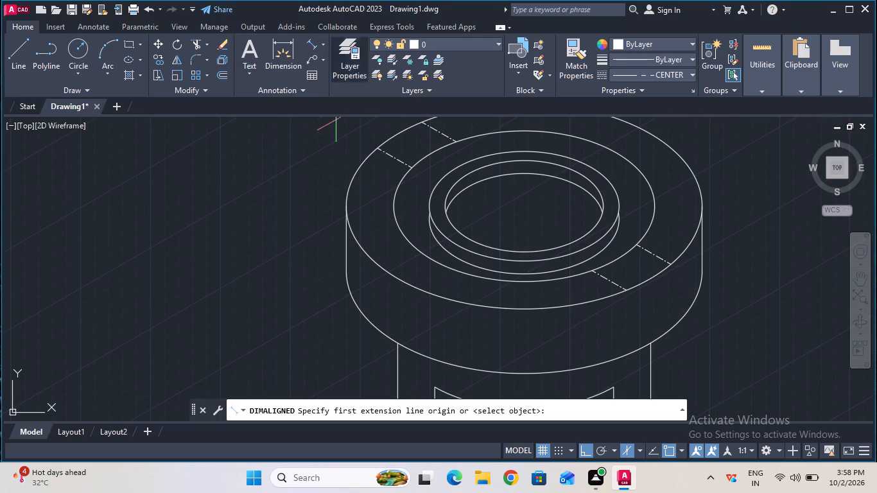
left_click(390, 157)
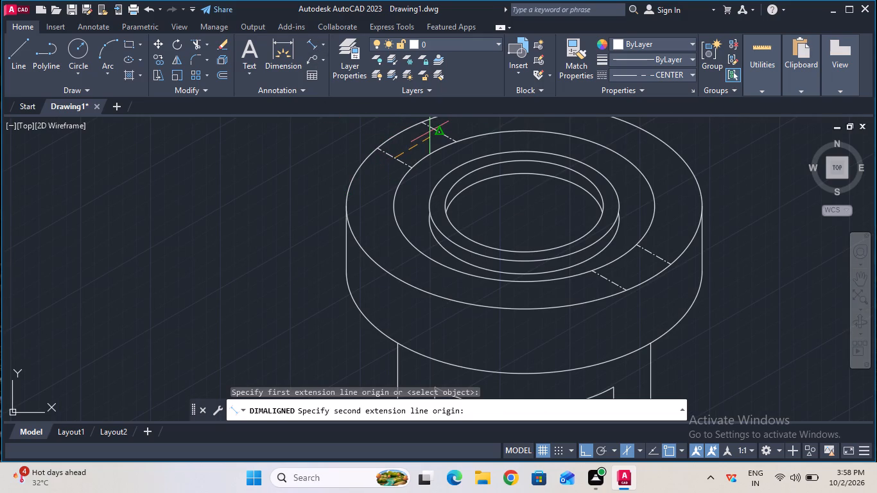
left_click(435, 134)
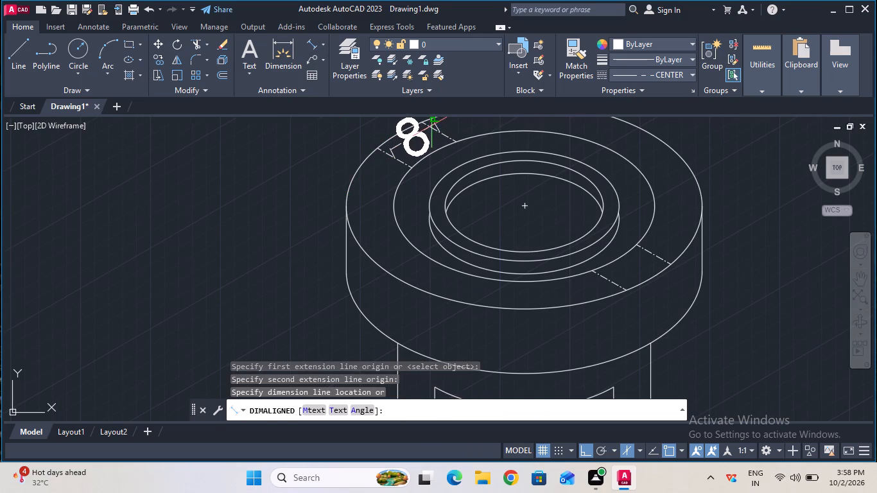
key("Escape")
Change the linetype of all four slot lines on the flange top from CENTER to ByBlock.
scroll(430, 126, "down", 1, "ctrl")
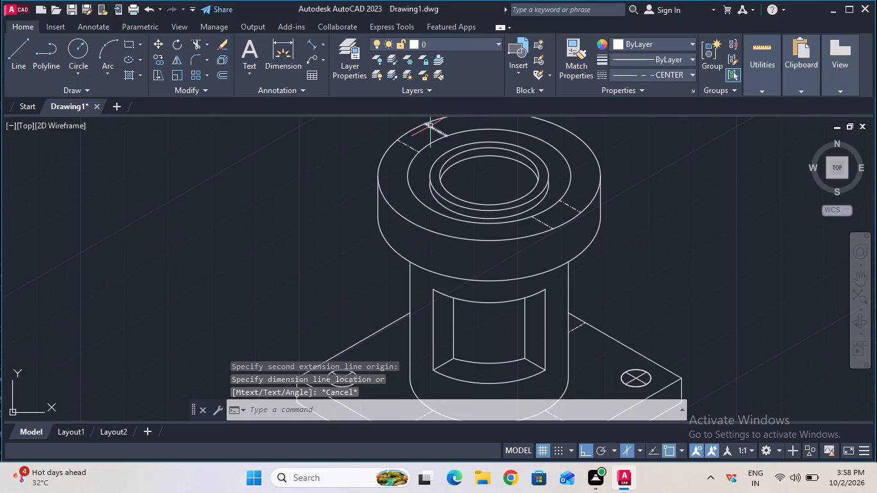
left_click(411, 148)
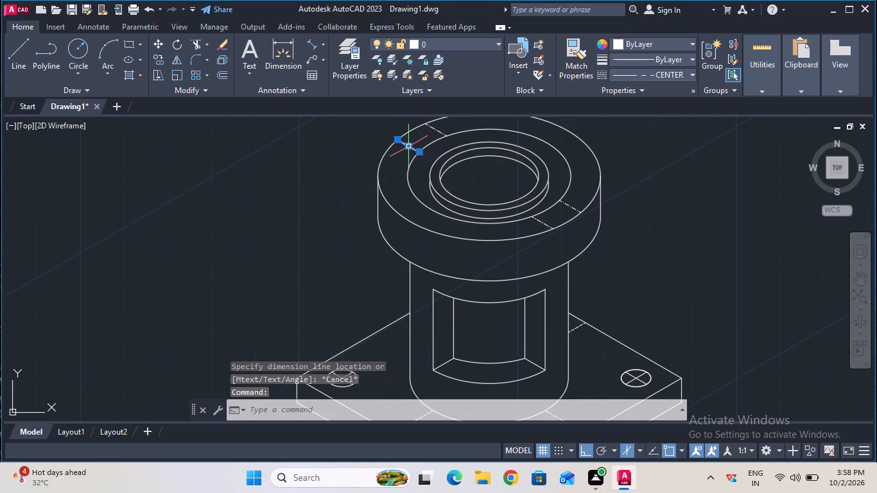
left_click(633, 76)
left_click(634, 105)
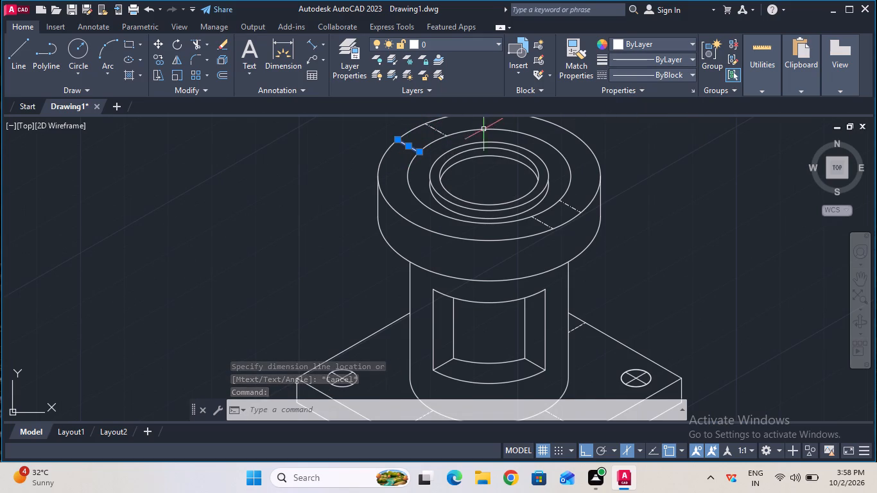
left_click(439, 130)
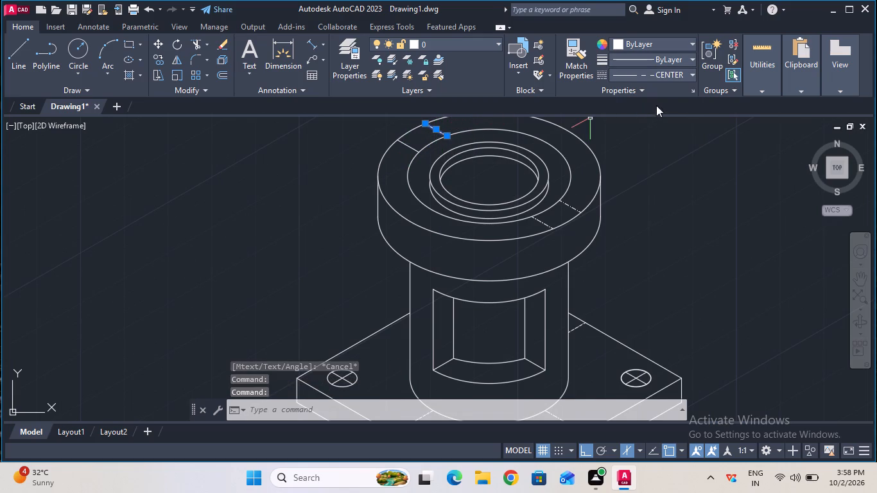
left_click(670, 76)
left_click(671, 103)
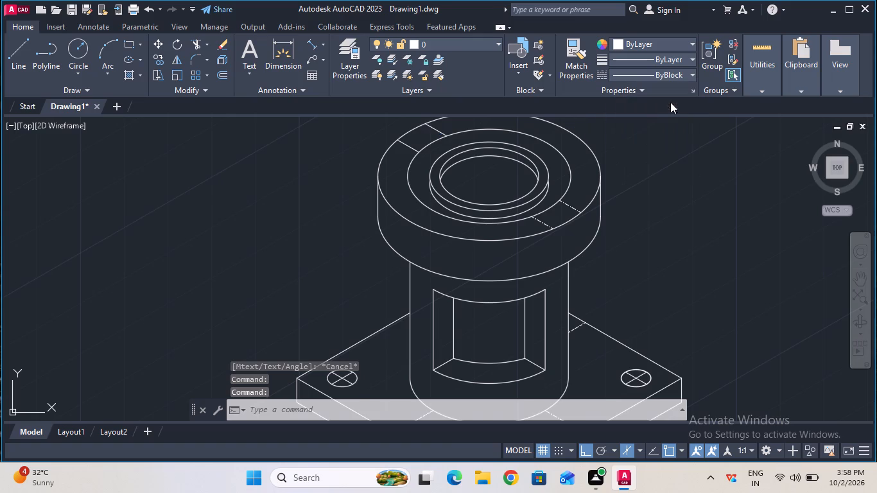
left_click(565, 204)
left_click(631, 77)
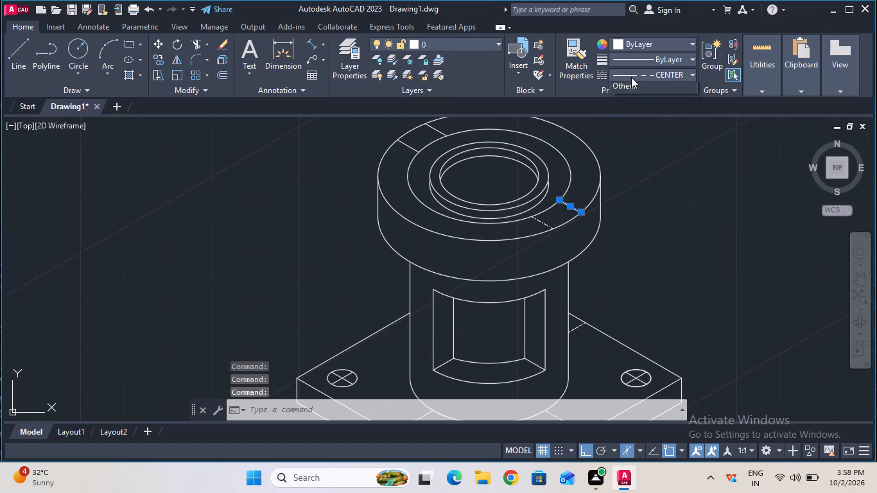
left_click(636, 103)
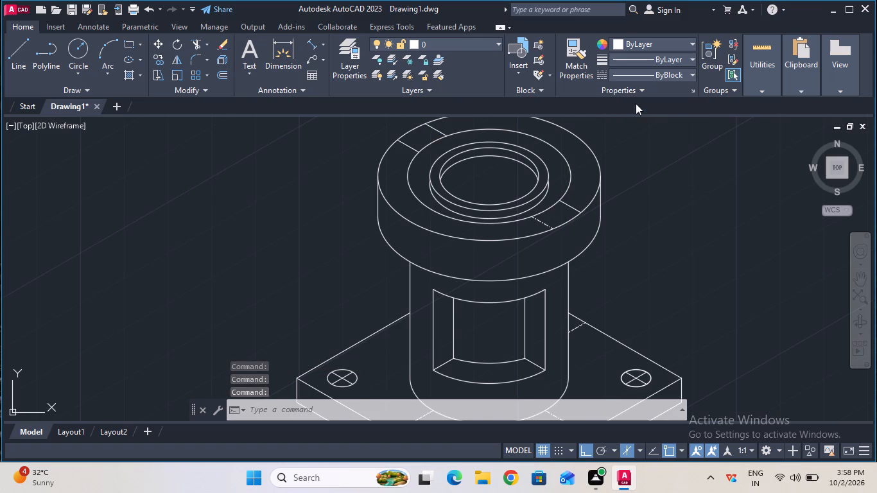
left_click(539, 218)
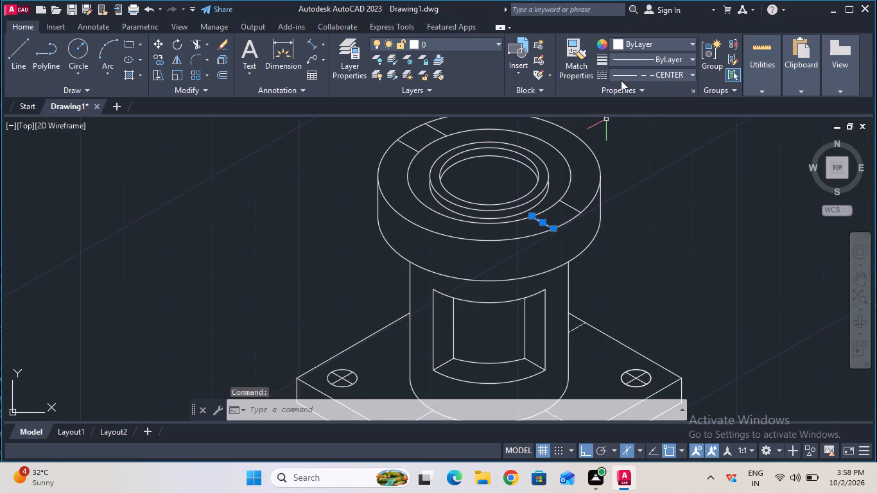
left_click(623, 76)
left_click(632, 107)
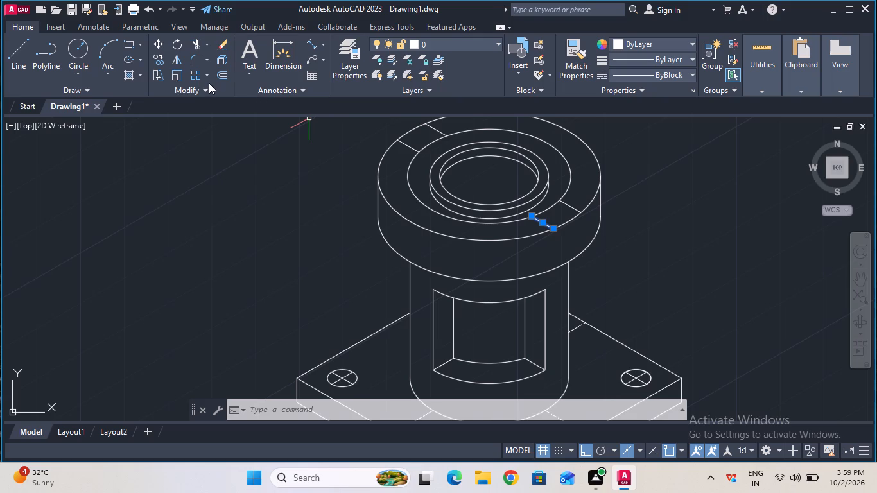
key("Escape")
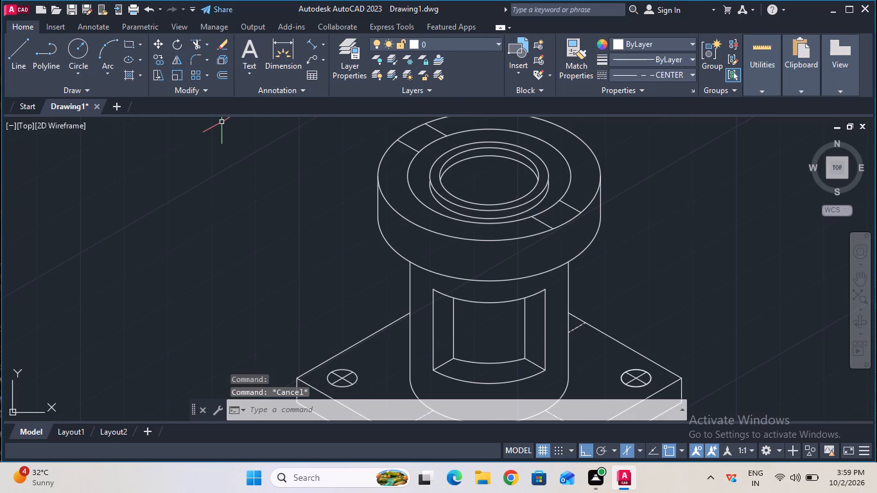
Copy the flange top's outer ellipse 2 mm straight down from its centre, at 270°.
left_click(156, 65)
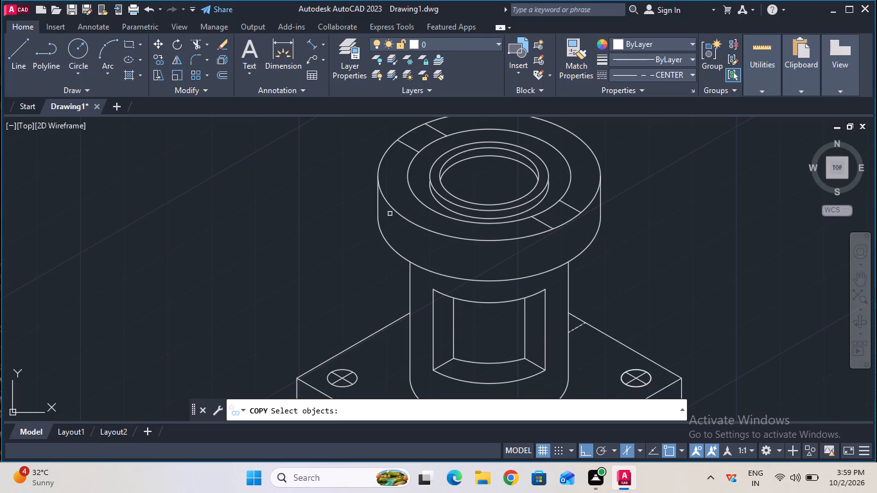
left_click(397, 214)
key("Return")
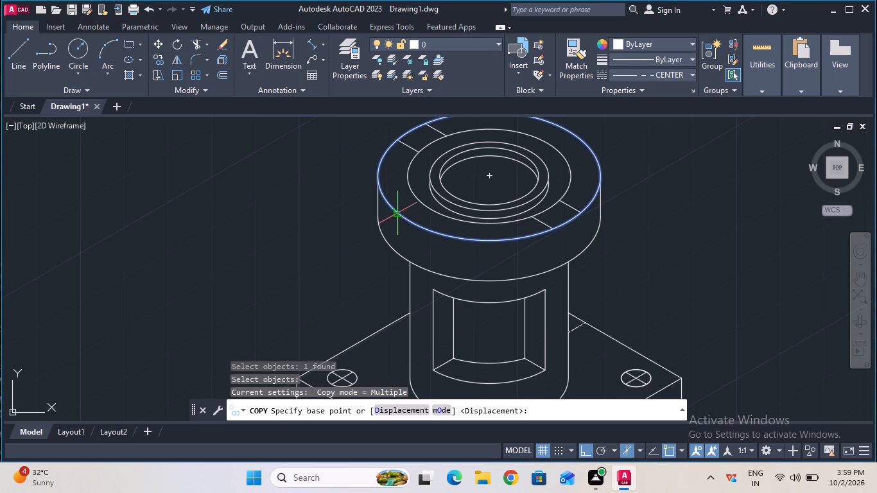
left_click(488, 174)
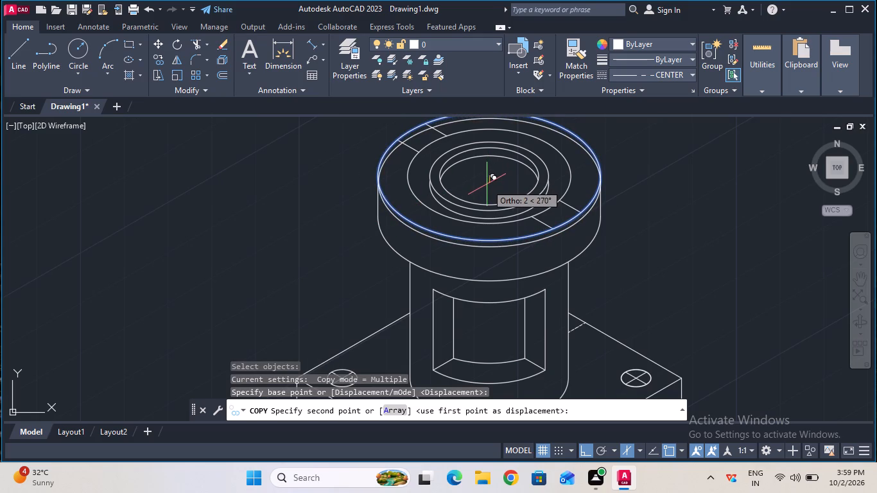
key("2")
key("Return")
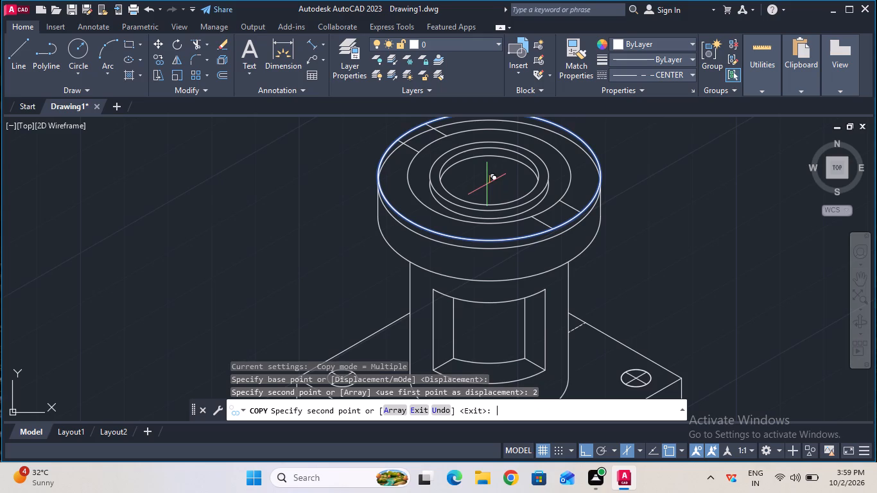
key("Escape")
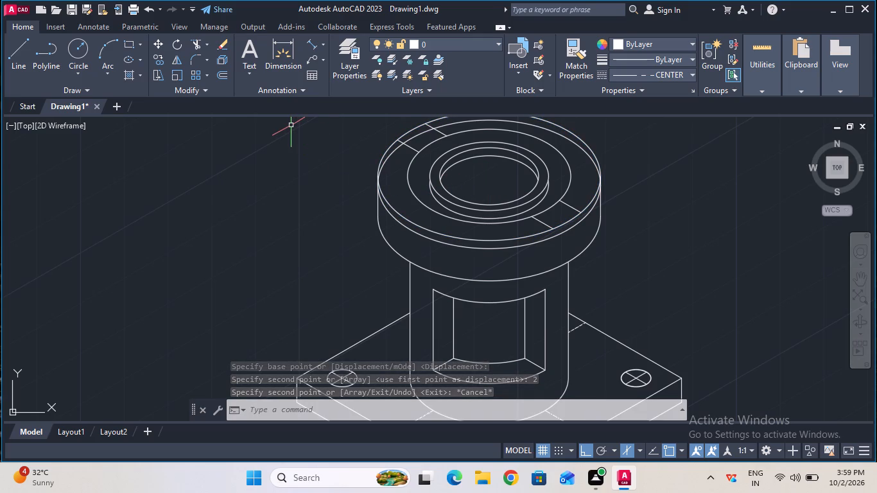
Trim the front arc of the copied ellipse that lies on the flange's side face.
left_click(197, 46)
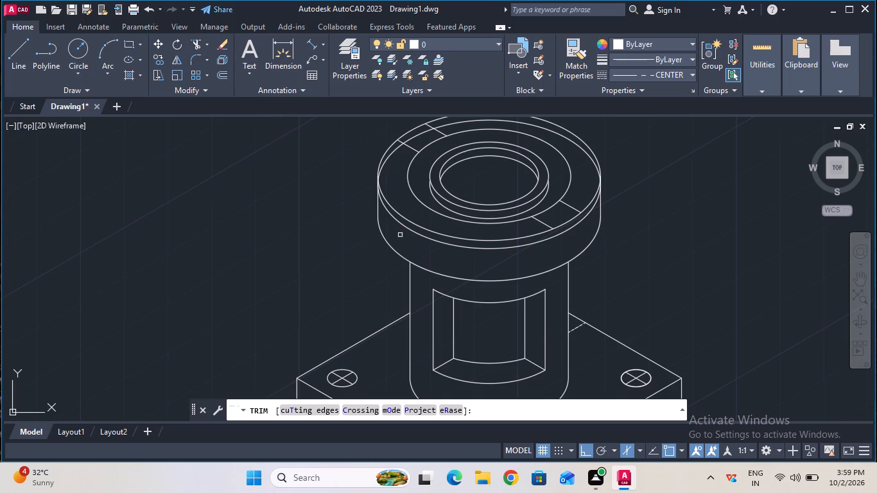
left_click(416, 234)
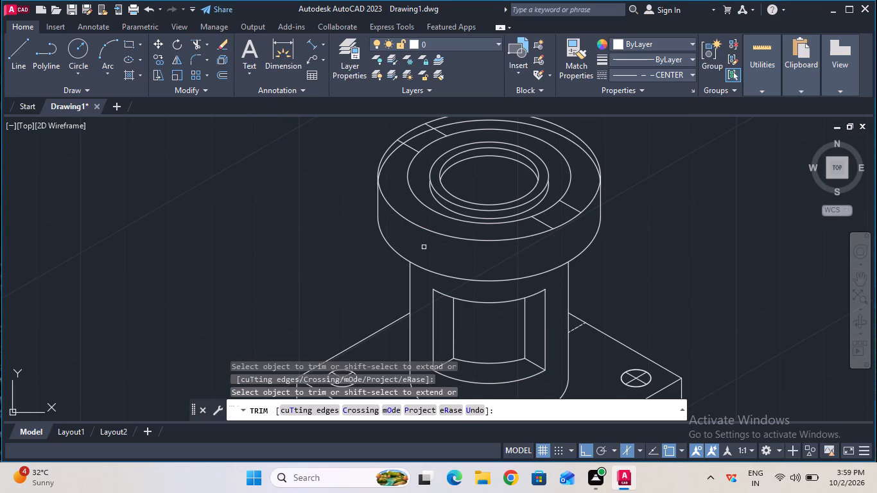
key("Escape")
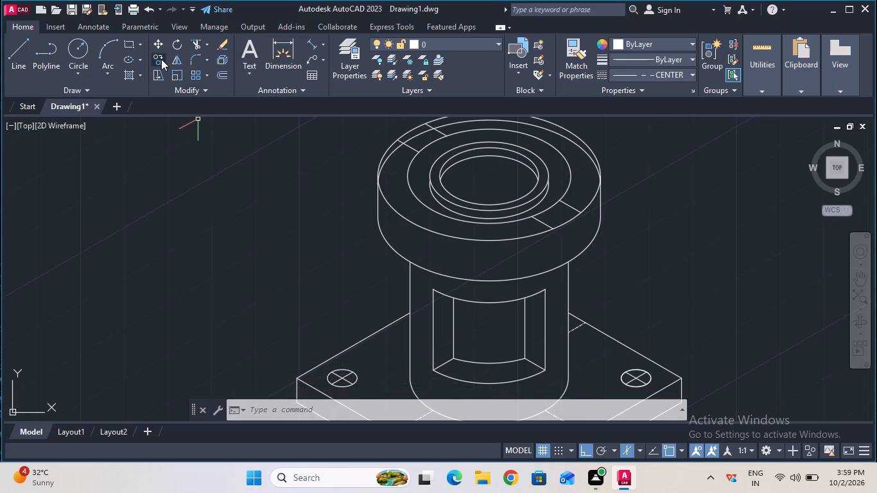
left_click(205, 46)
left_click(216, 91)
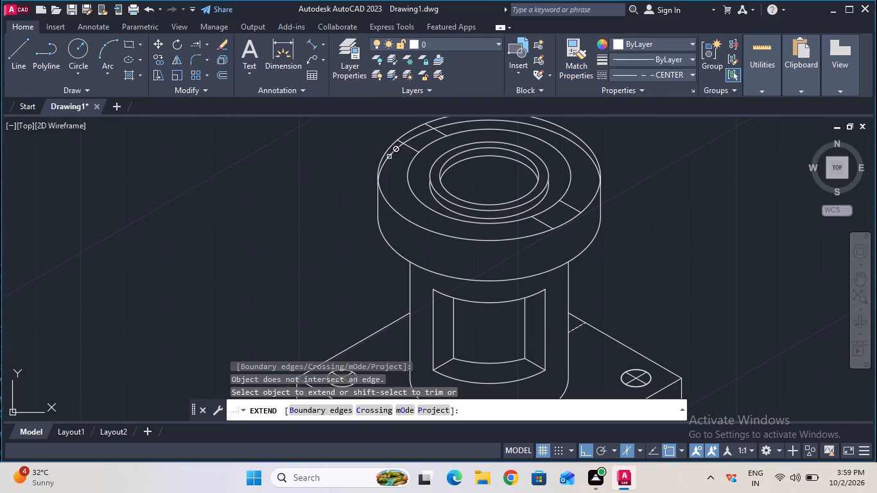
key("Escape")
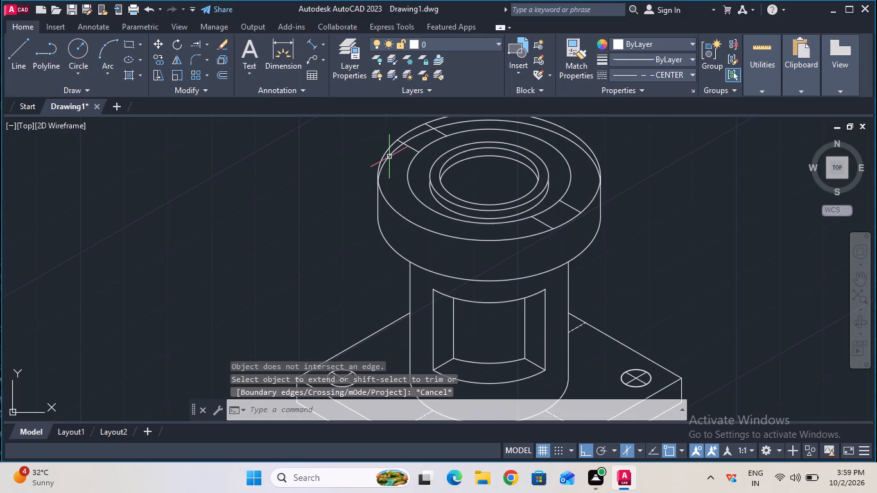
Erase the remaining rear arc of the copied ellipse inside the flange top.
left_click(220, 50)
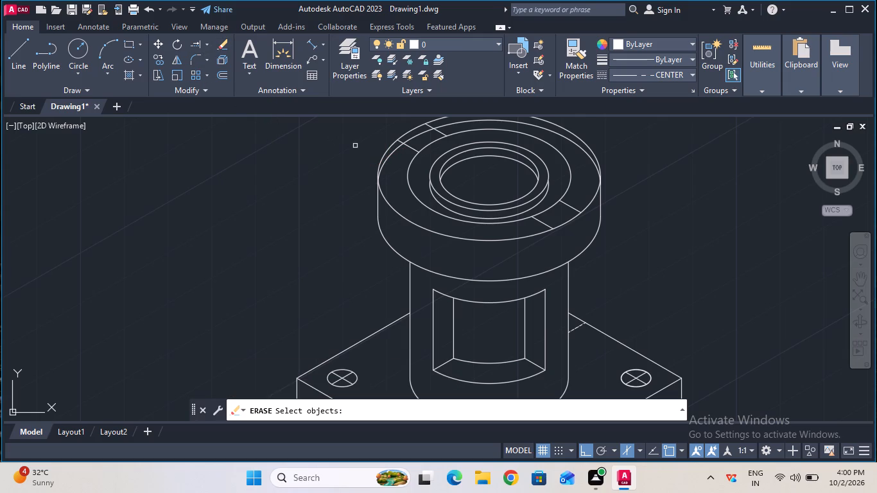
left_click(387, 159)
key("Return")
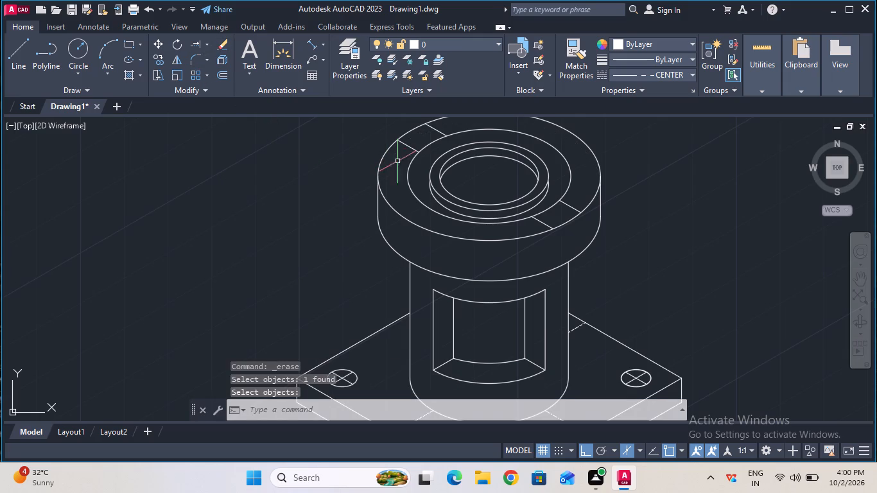
Copy the flange top's complete outer ellipse 2 mm straight down from its centre again, at 270°.
left_click(859, 281)
left_click_drag(680, 260, 724, 326)
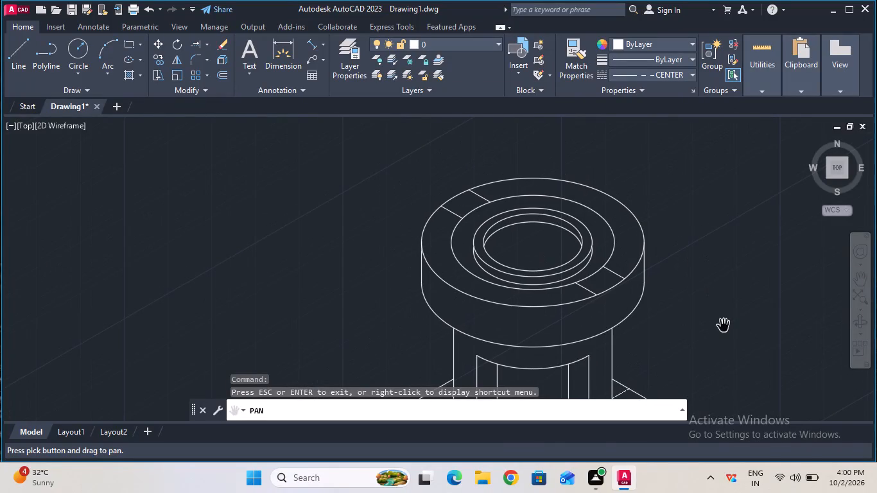
key("Escape")
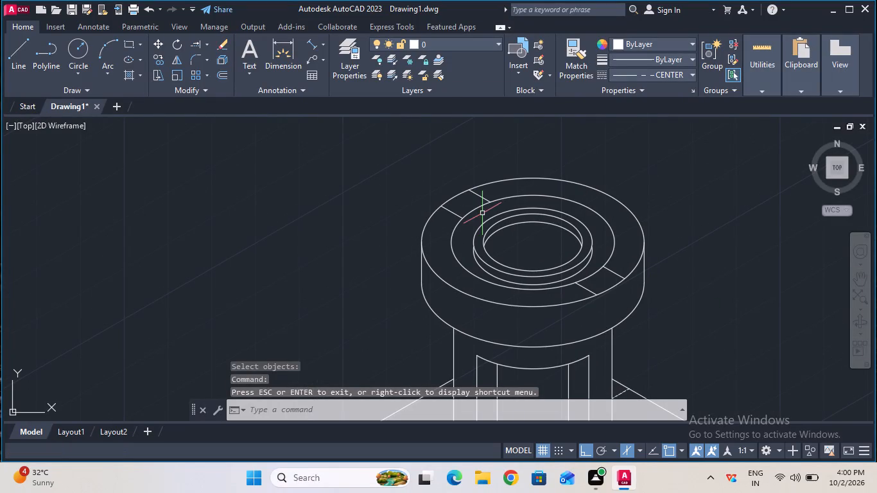
left_click(161, 58)
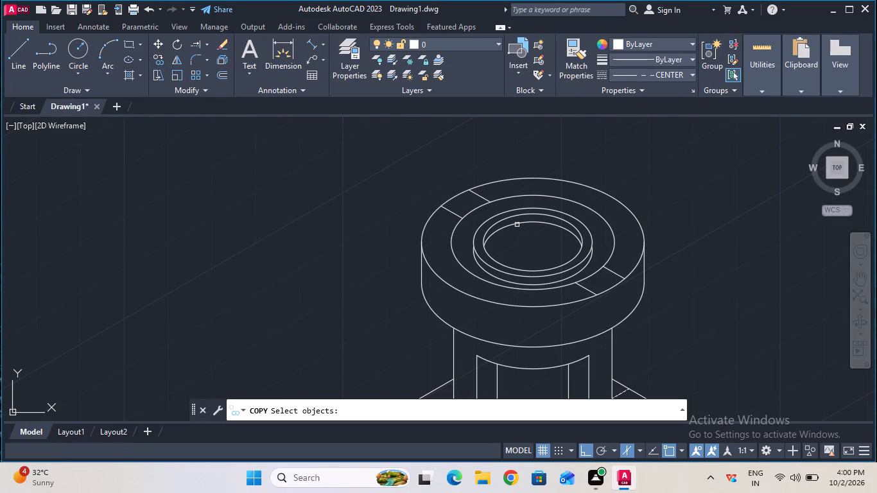
left_click(435, 214)
key("Return")
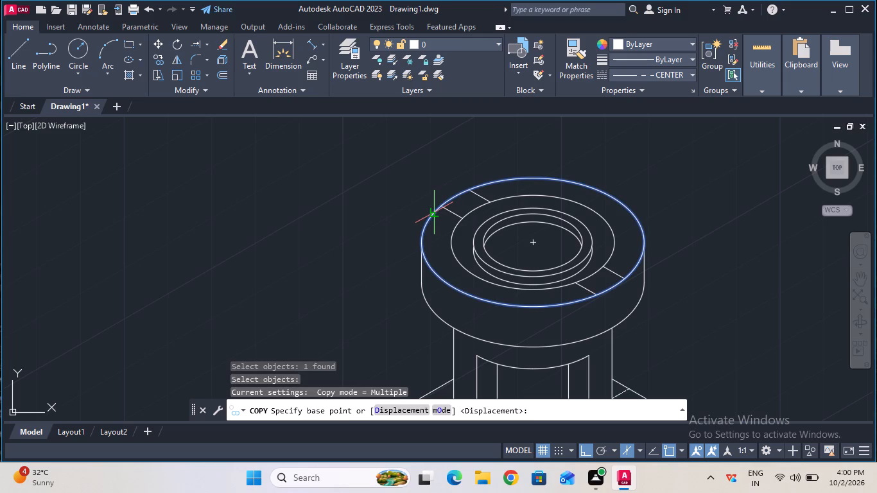
left_click(531, 239)
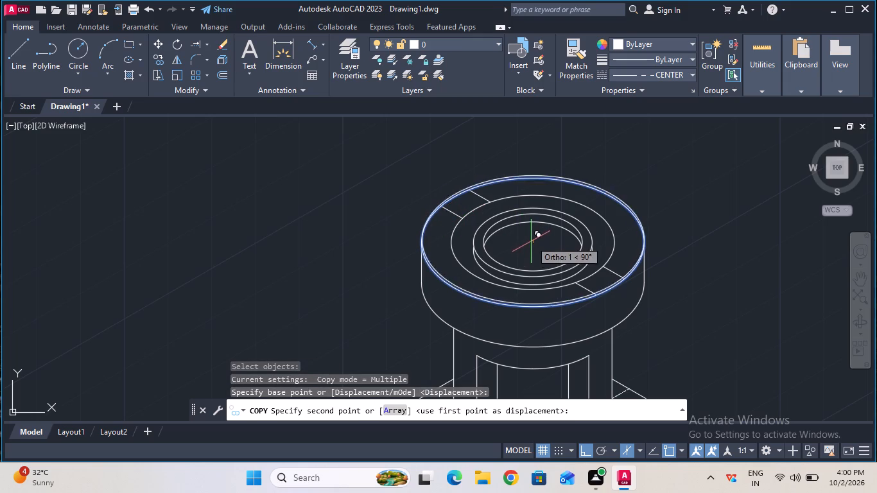
key("2")
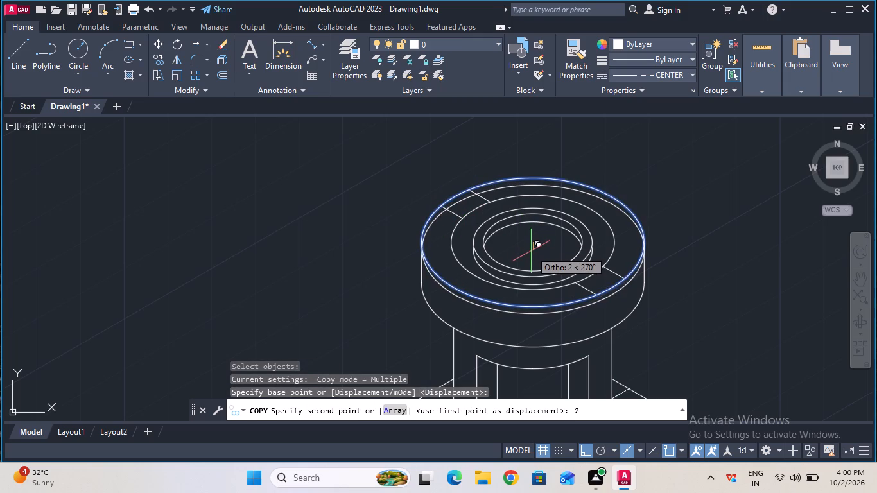
key("Return")
key("Escape")
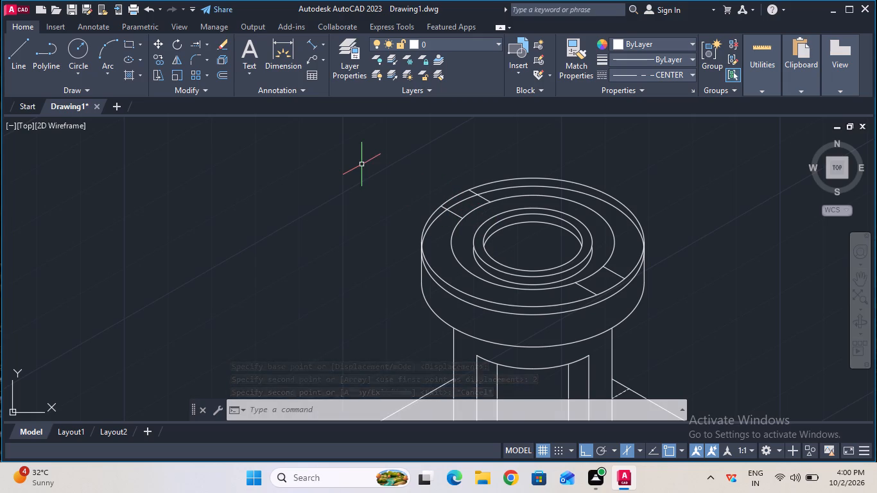
key("Escape")
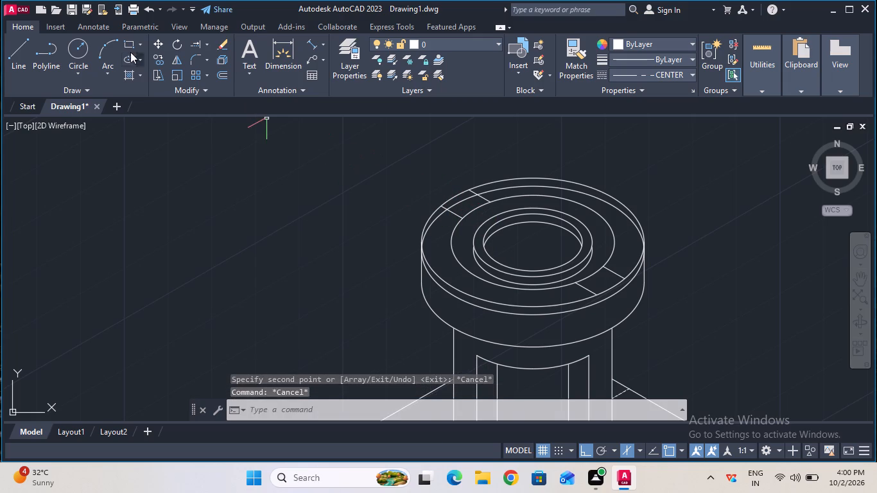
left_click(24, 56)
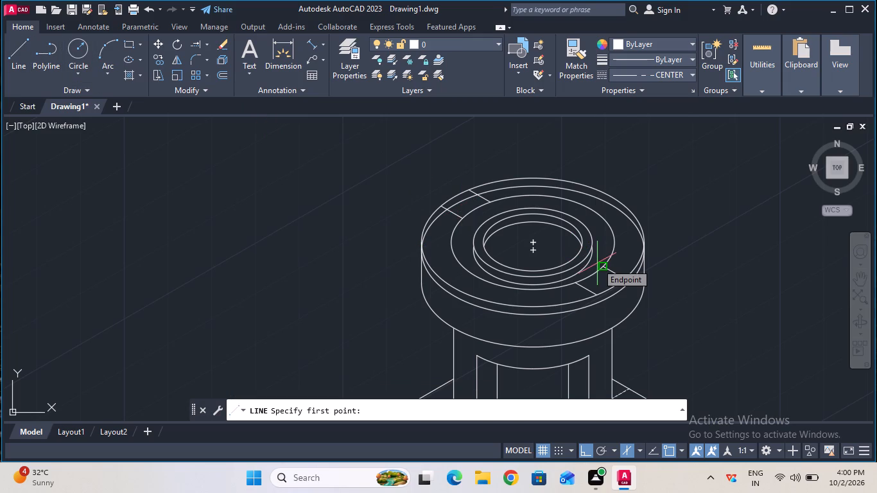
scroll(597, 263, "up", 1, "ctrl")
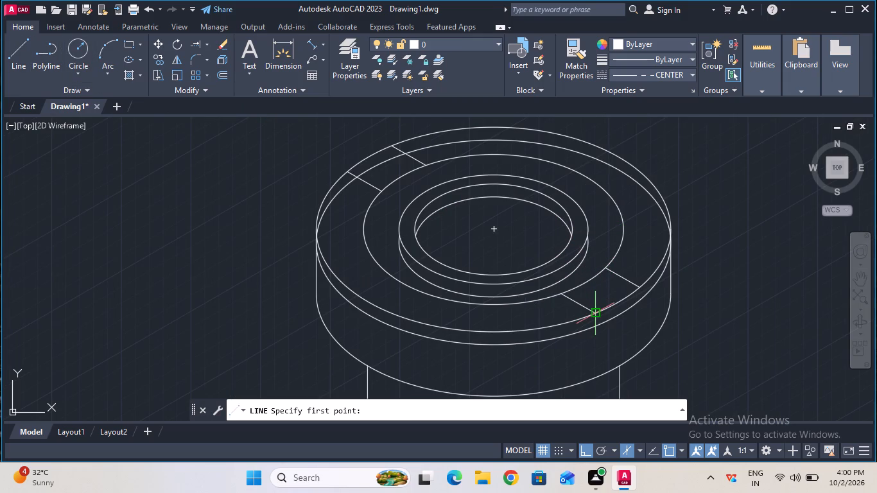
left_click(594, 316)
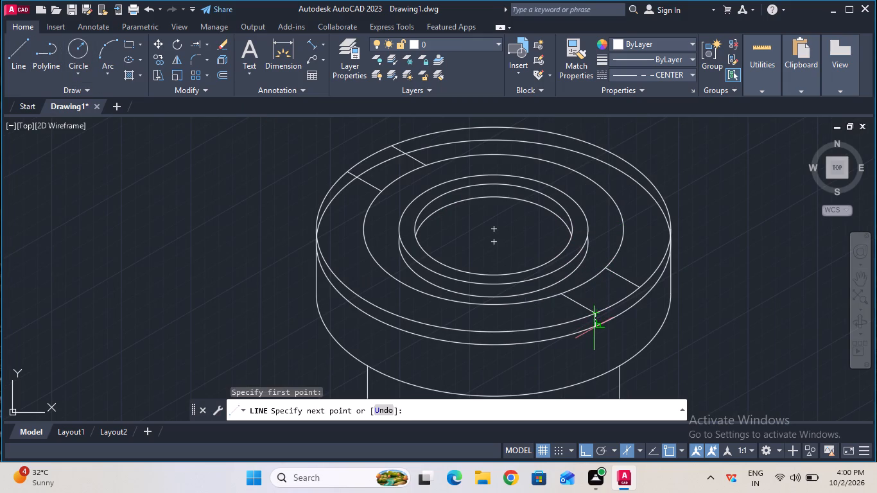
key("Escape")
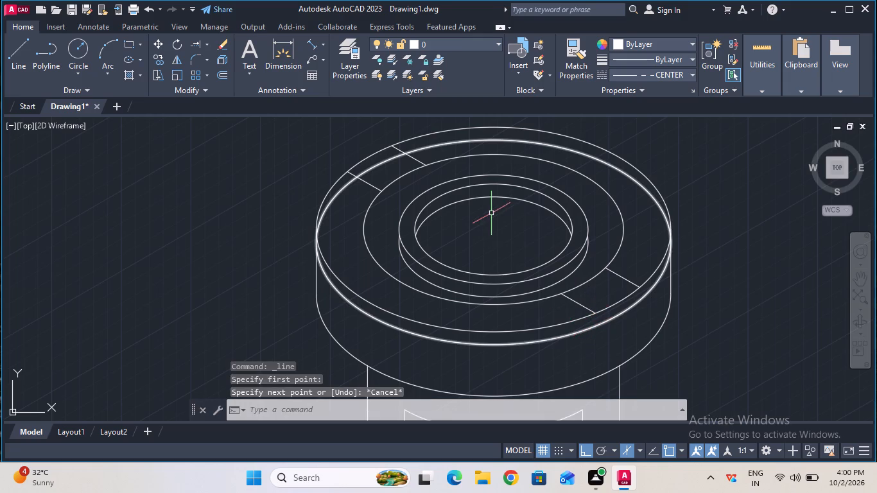
Set the current linetype to ByBlock.
left_click(621, 78)
left_click(623, 101)
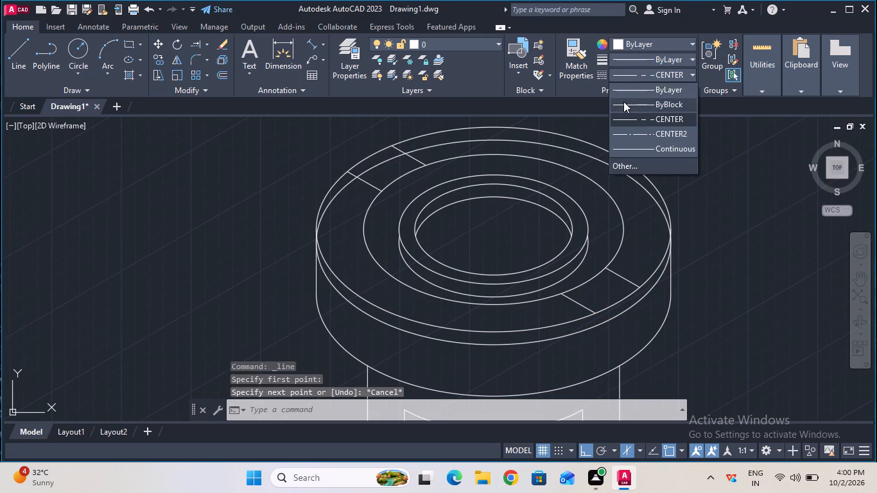
Draw a 2 mm vertical line straight down from the outer end of each front slot edge on the flange rim.
left_click(24, 60)
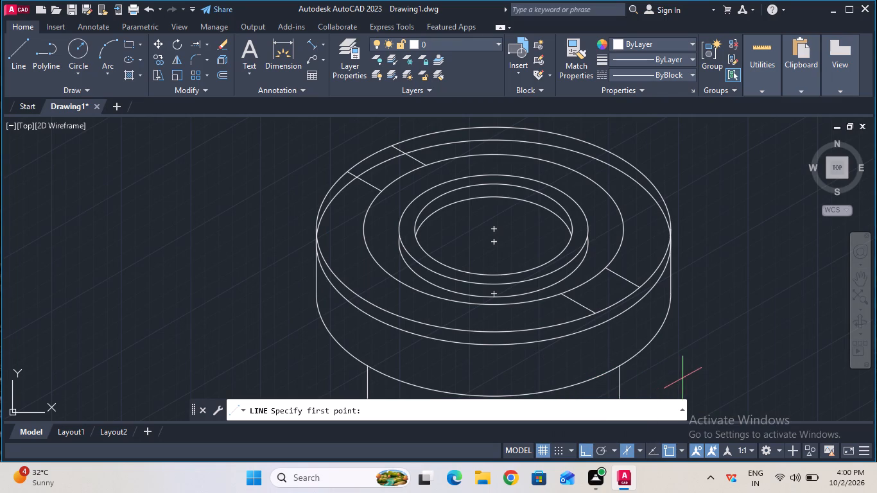
left_click(593, 311)
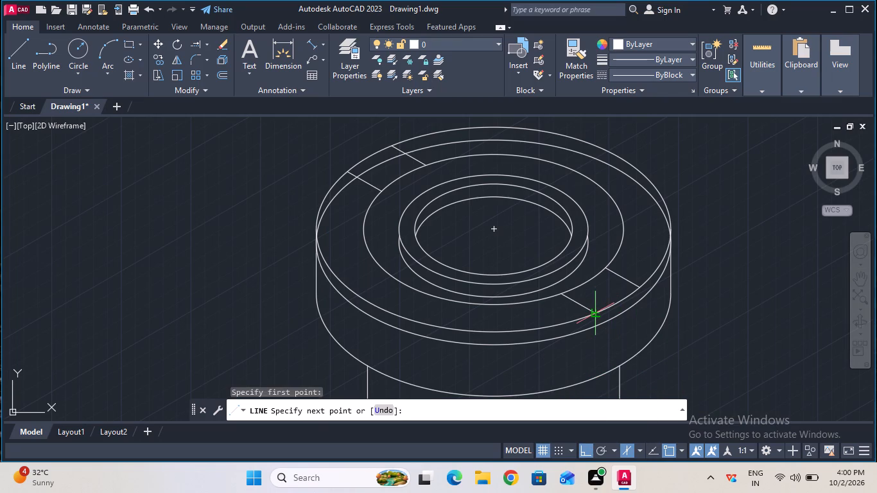
key("2")
key("Return")
key("Escape")
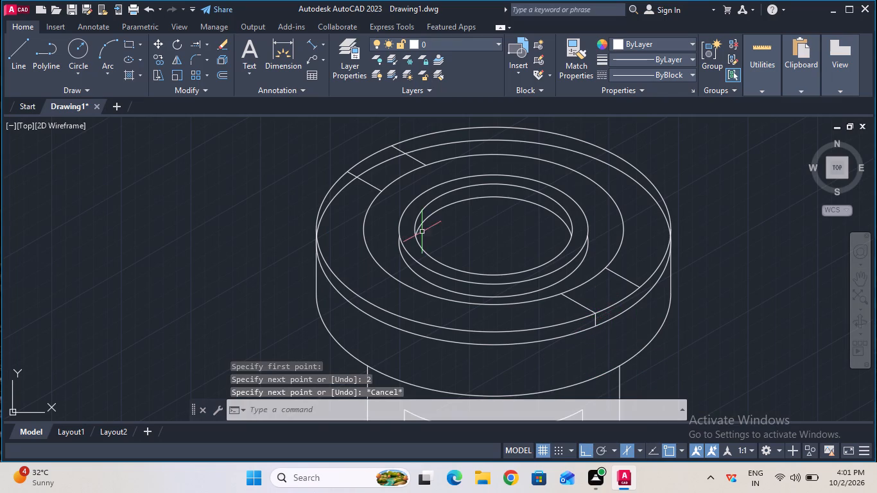
left_click(28, 59)
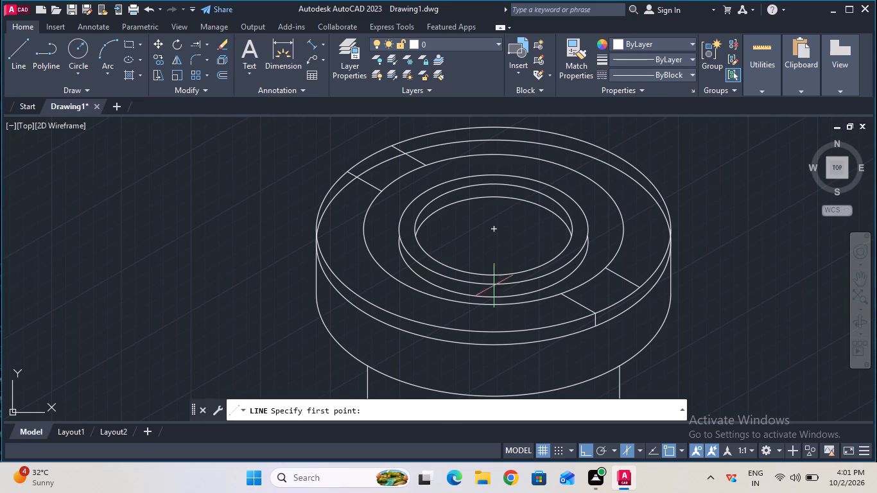
left_click(638, 287)
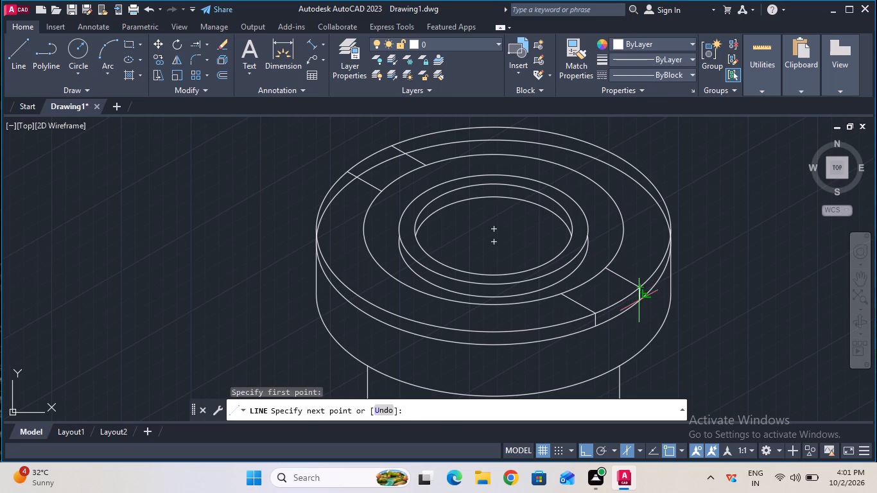
key("2")
key("Return")
key("Escape")
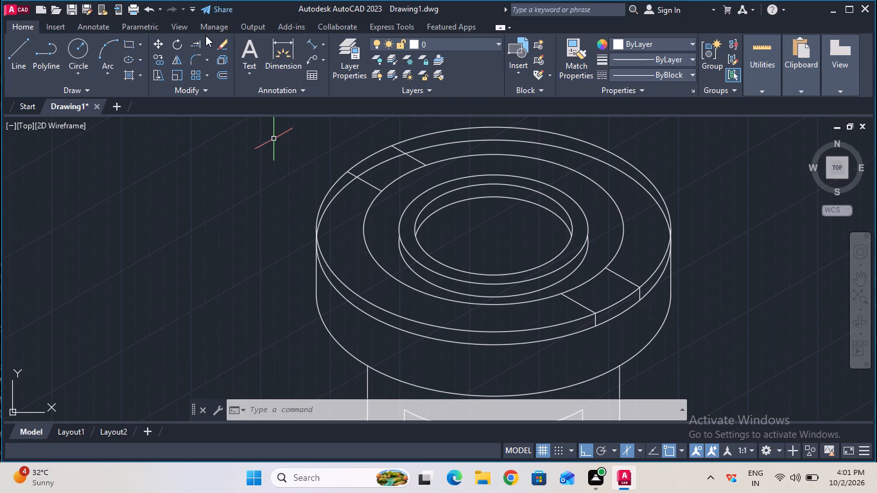
Trim the flange's top edge across the front slot mouth and the copied ellipse's arcs on both sides of the slot.
left_click(205, 44)
left_click(208, 60)
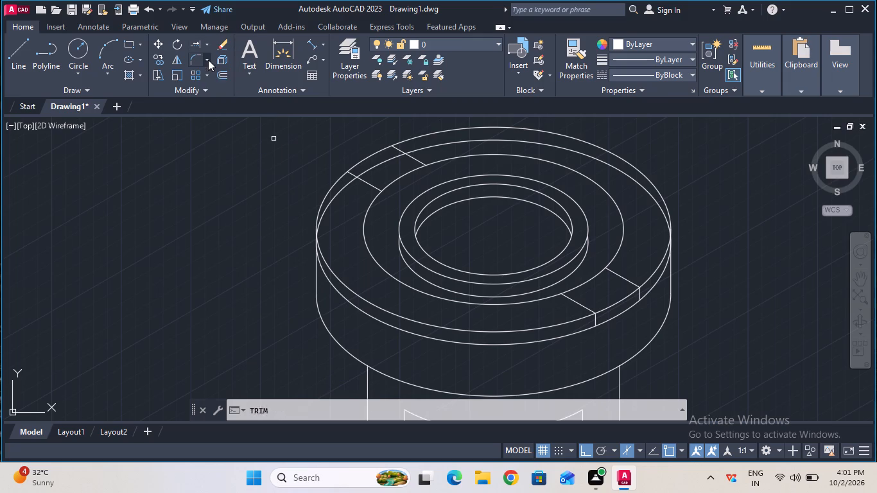
left_click(617, 304)
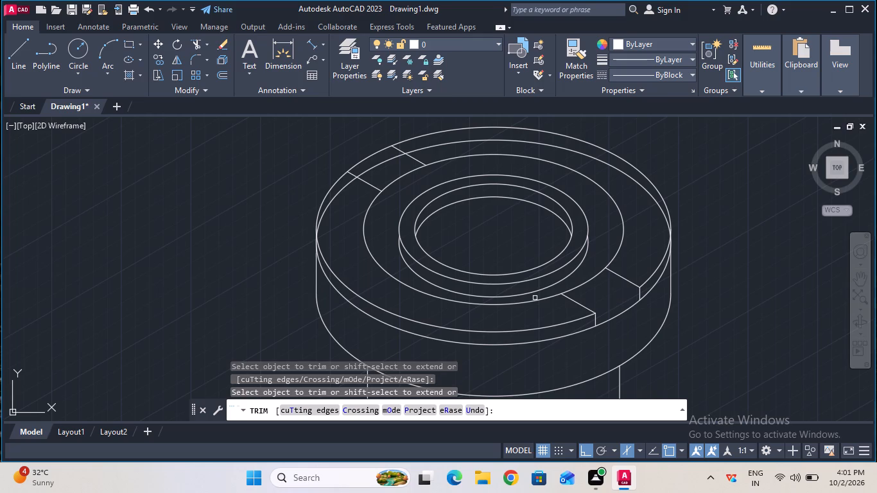
key("Escape")
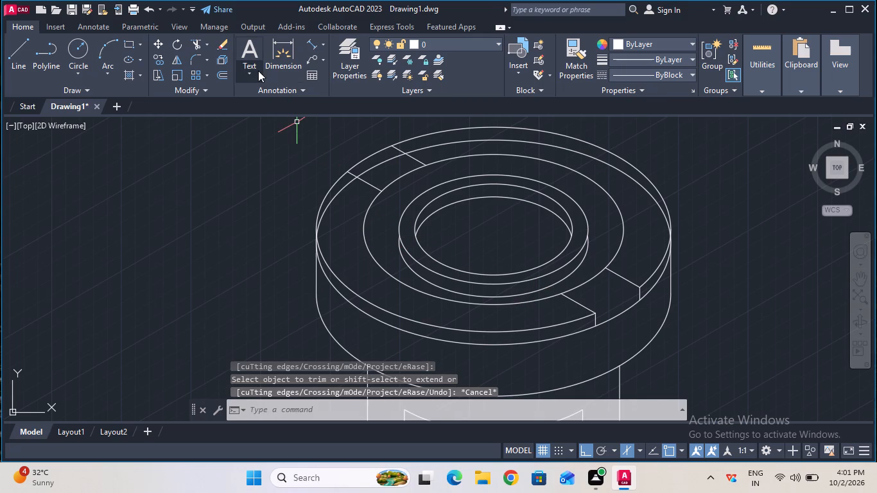
left_click(197, 45)
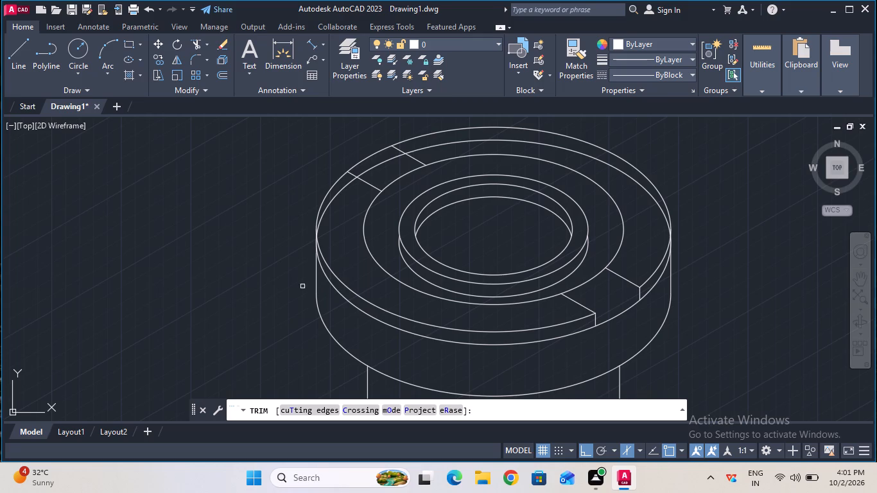
left_click(491, 345)
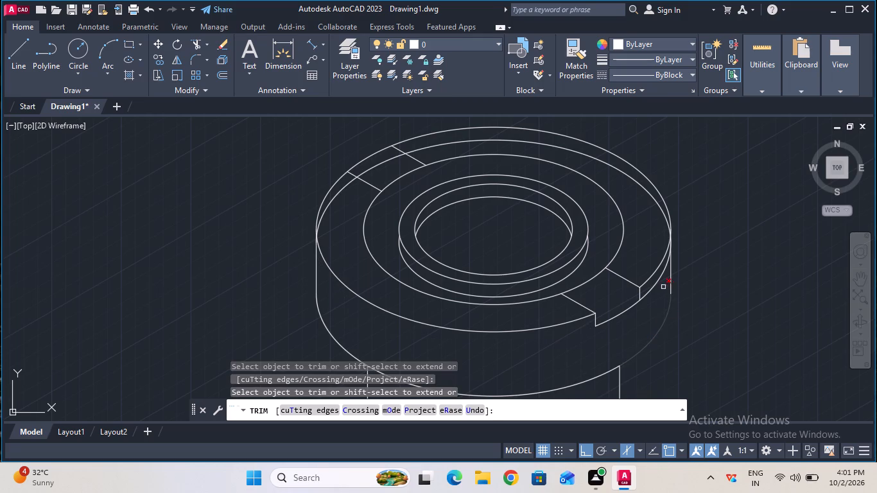
left_click(656, 284)
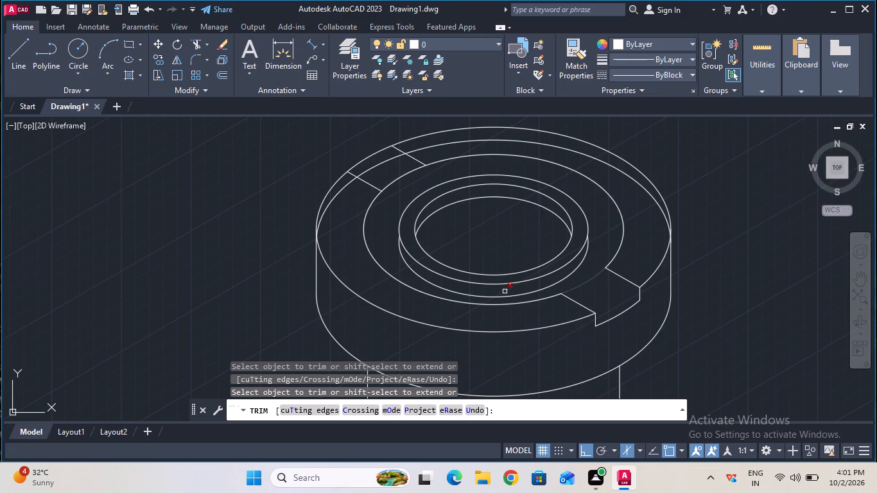
key("Escape")
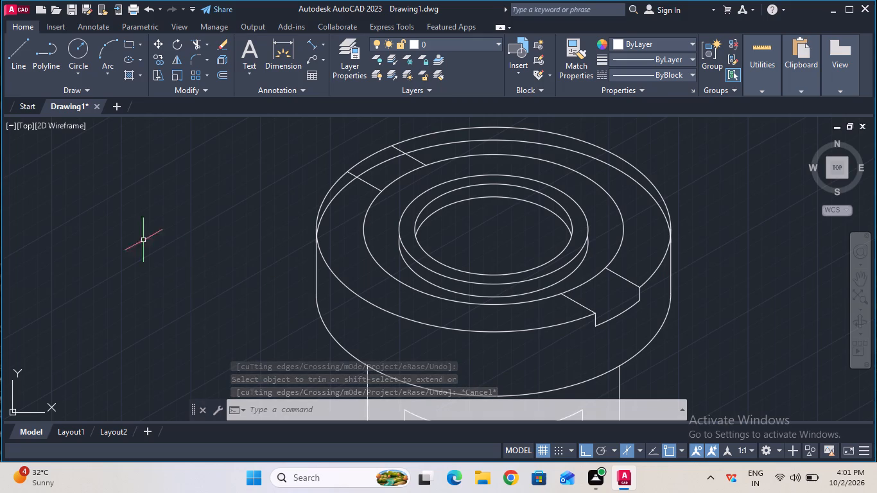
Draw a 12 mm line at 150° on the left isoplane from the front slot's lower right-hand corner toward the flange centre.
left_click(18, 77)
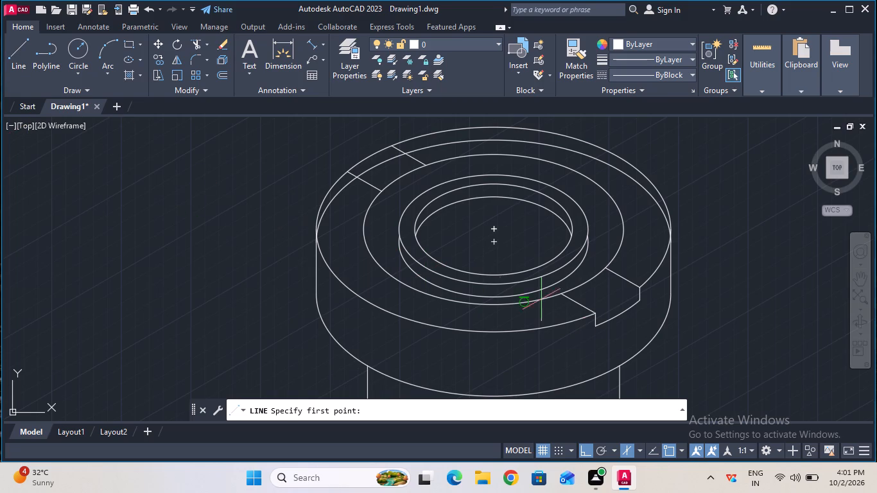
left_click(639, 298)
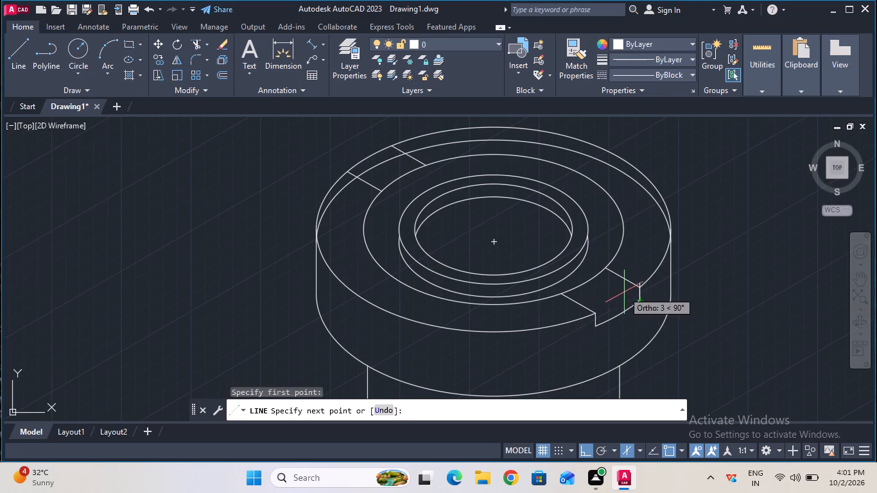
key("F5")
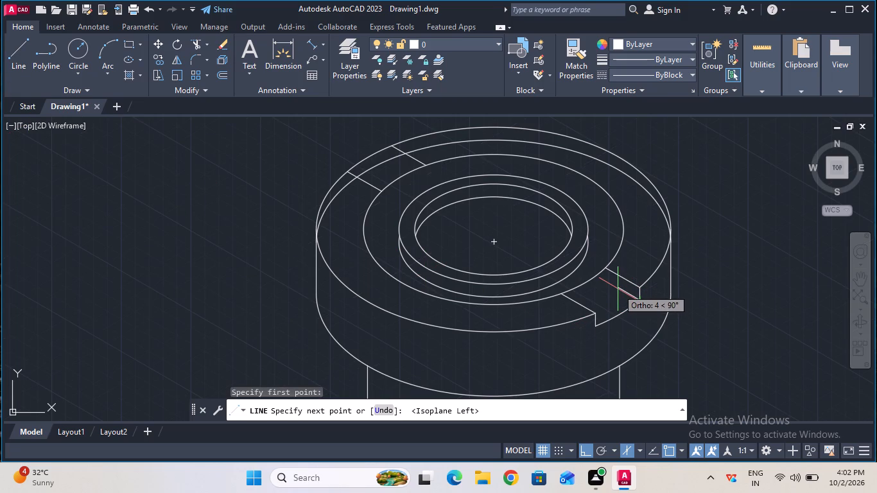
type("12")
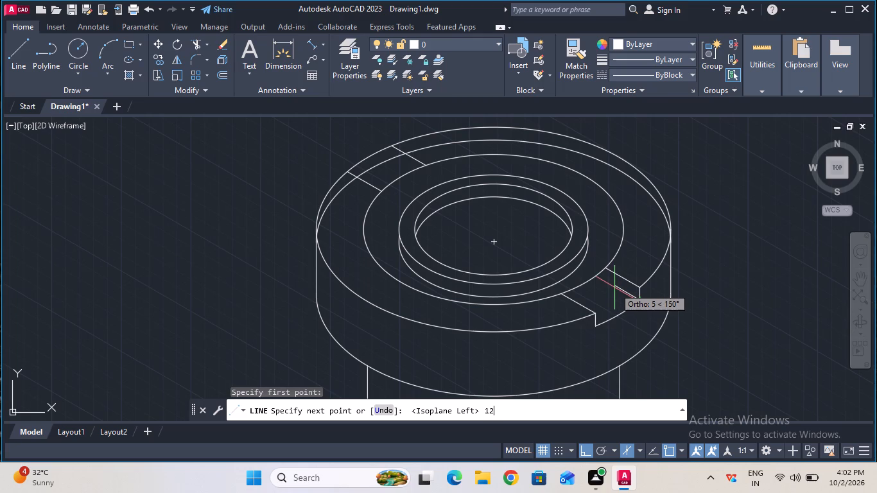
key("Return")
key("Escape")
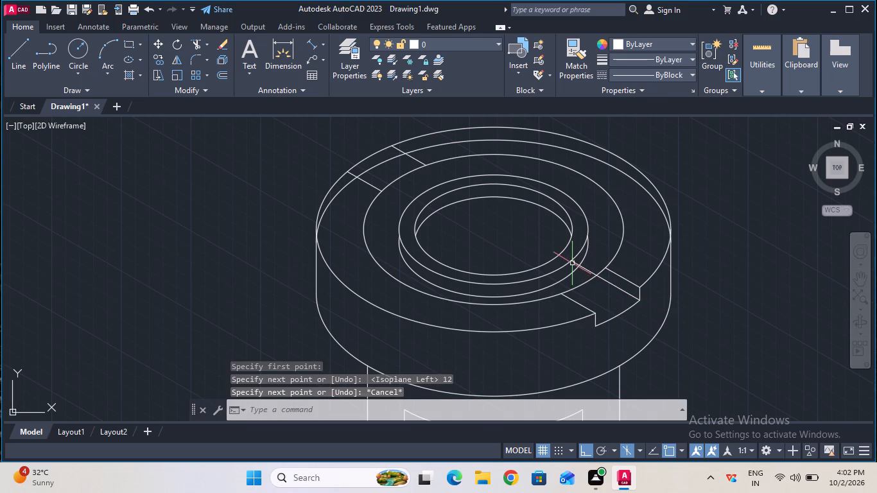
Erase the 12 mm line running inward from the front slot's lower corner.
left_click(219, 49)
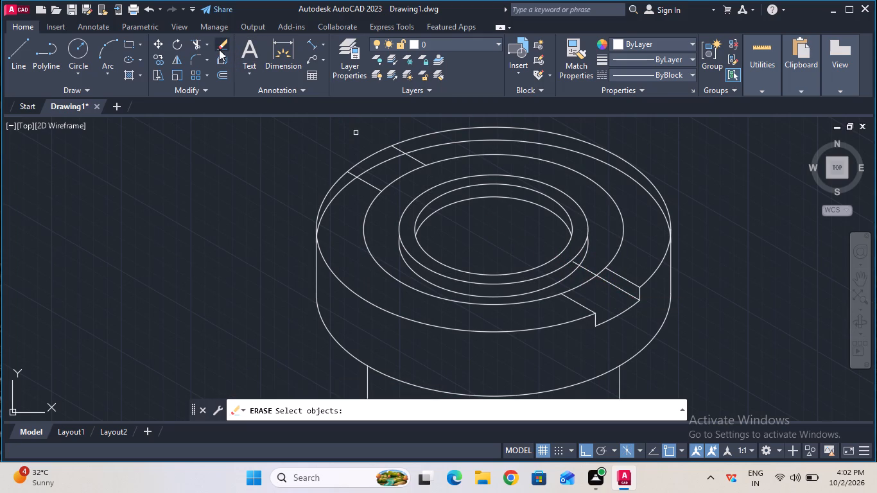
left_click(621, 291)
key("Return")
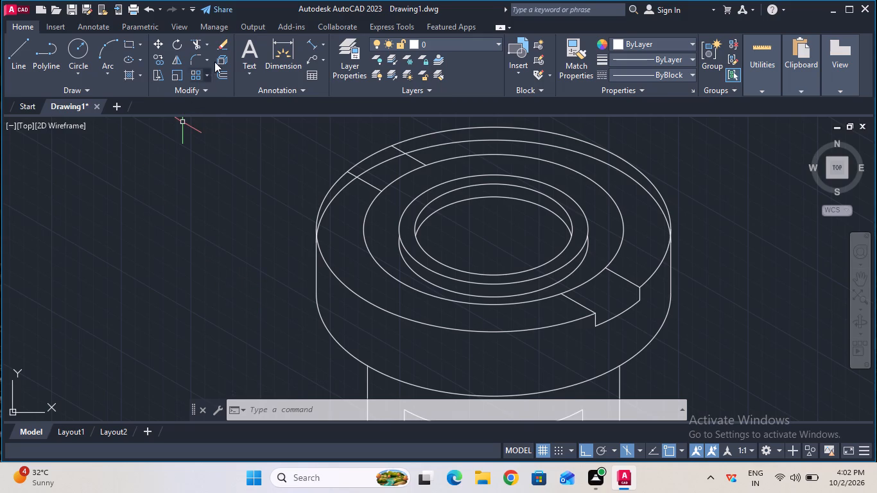
Trim away the copied ellipse's remaining rear arcs inside the flange top, including the piece across the rear slot.
left_click(191, 42)
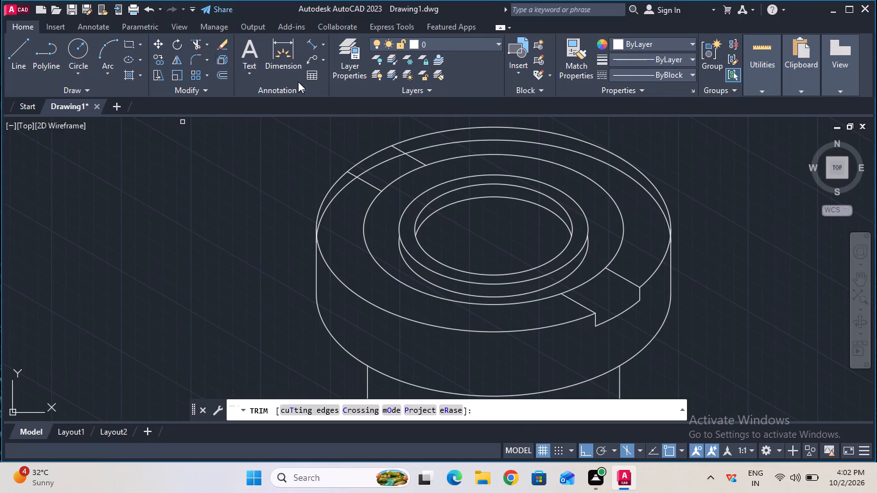
left_click(451, 145)
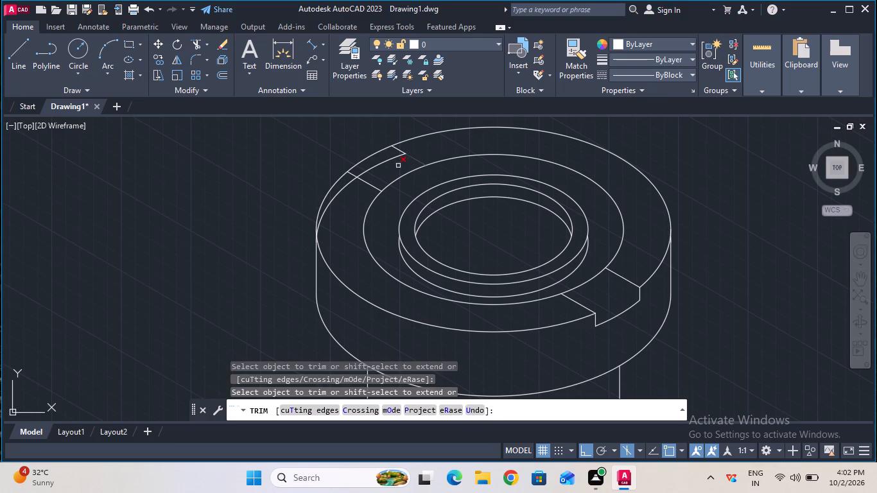
left_click(331, 201)
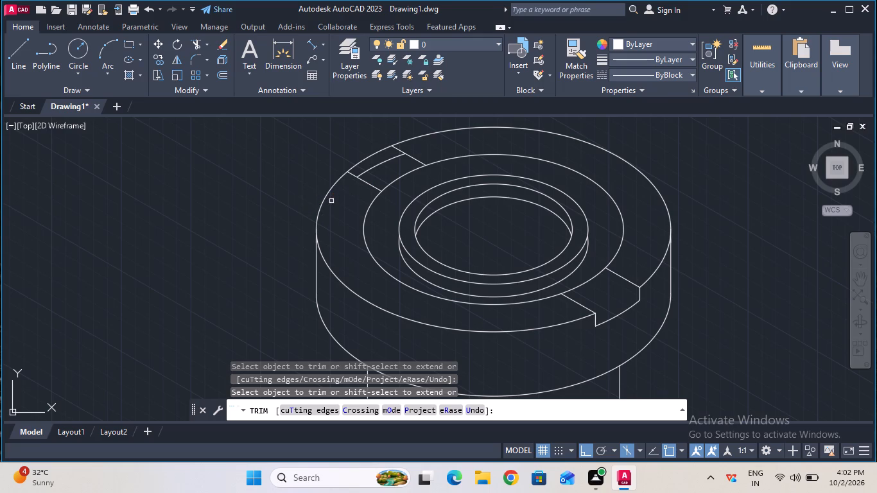
left_click(365, 171)
key("Escape")
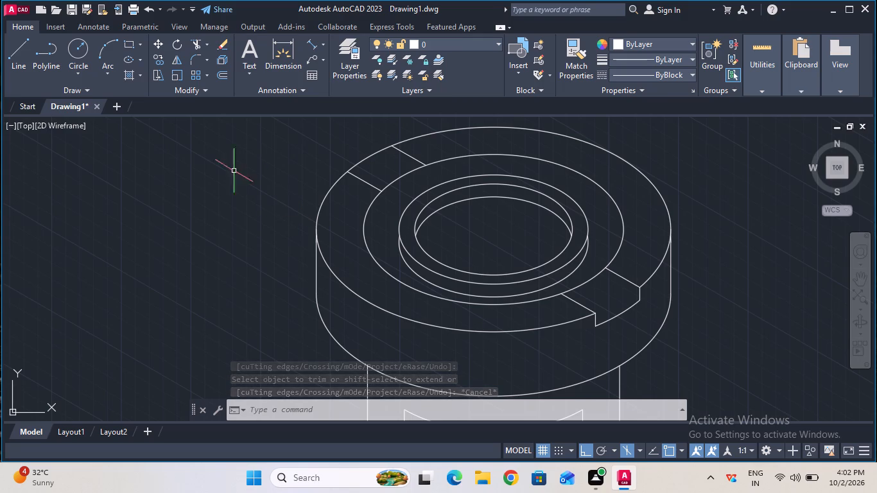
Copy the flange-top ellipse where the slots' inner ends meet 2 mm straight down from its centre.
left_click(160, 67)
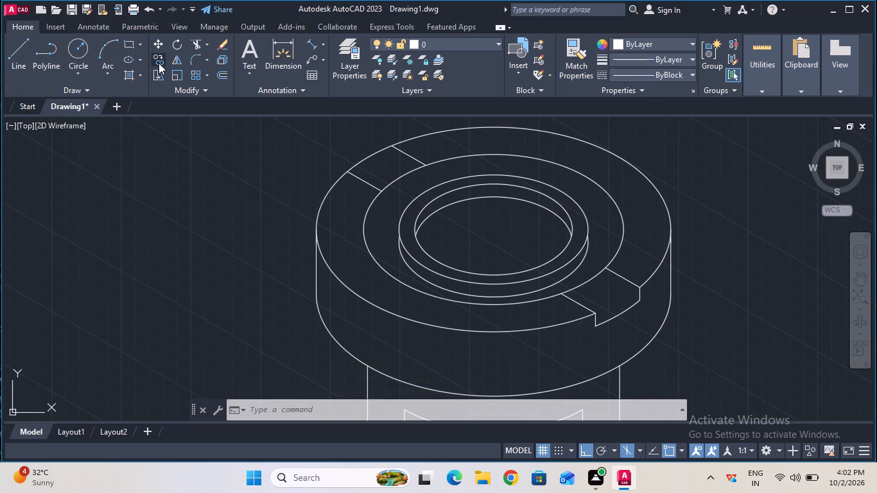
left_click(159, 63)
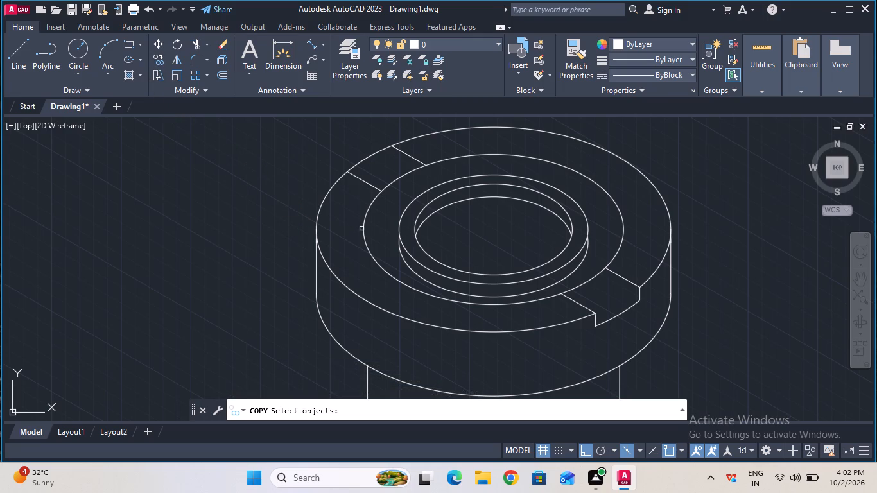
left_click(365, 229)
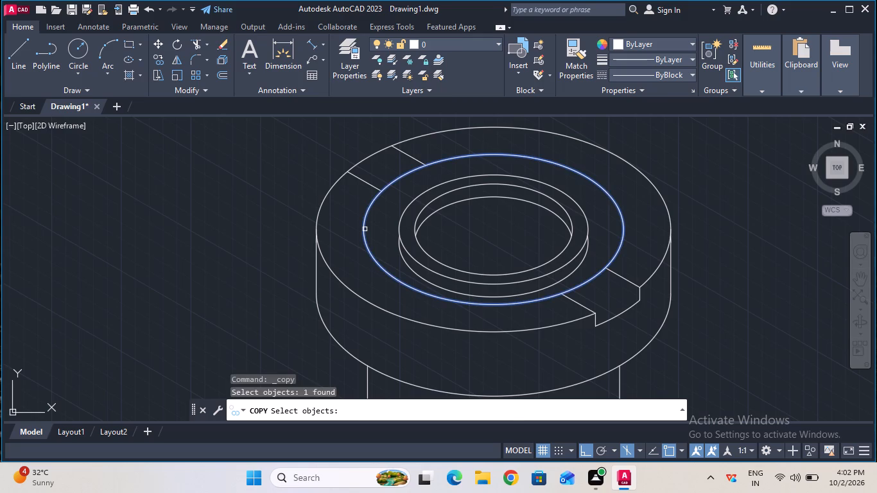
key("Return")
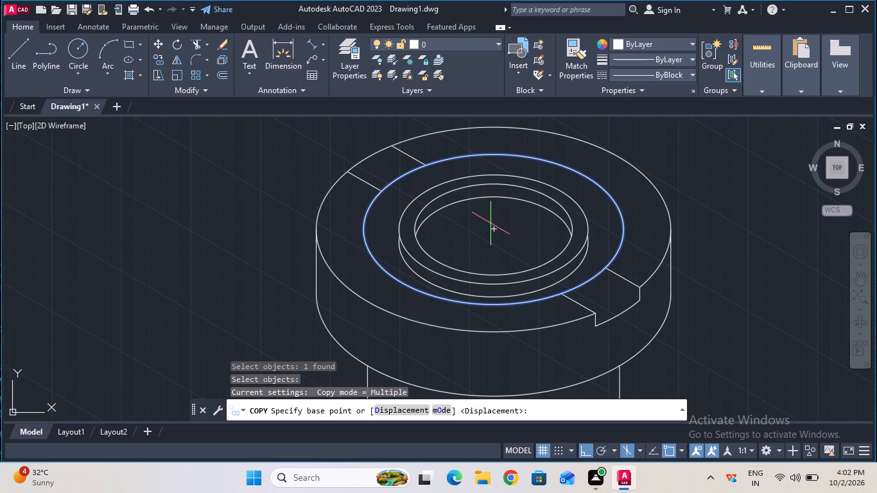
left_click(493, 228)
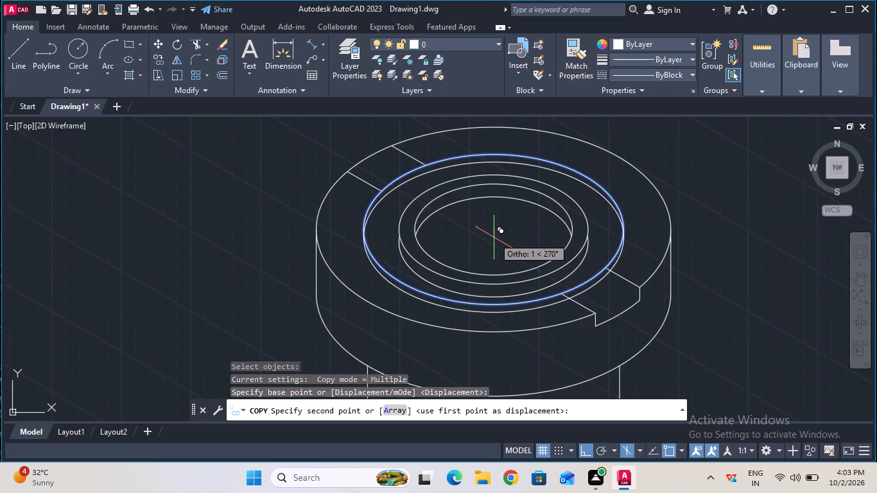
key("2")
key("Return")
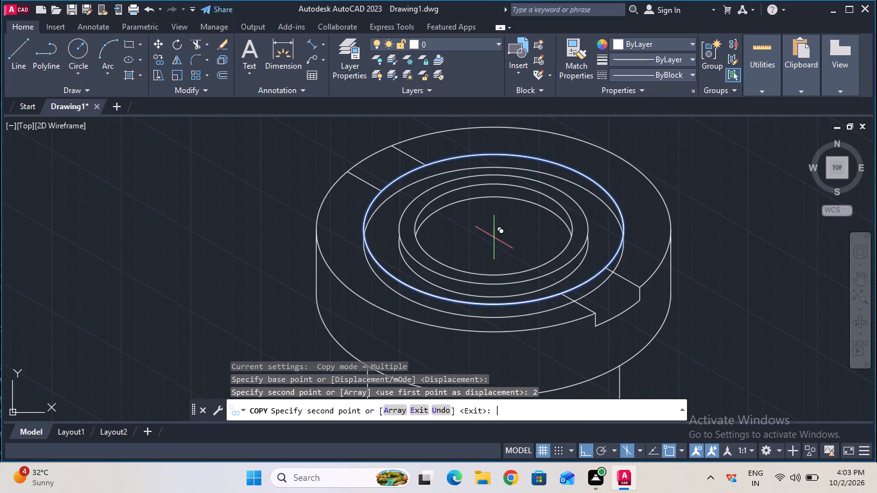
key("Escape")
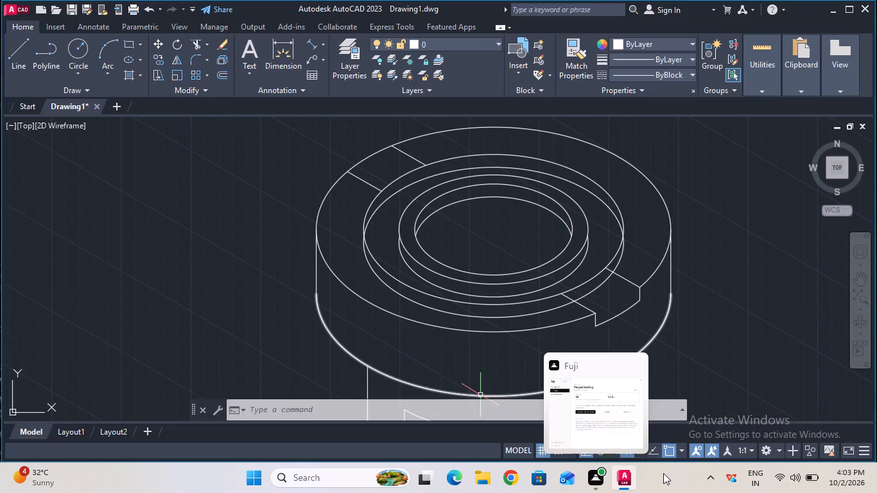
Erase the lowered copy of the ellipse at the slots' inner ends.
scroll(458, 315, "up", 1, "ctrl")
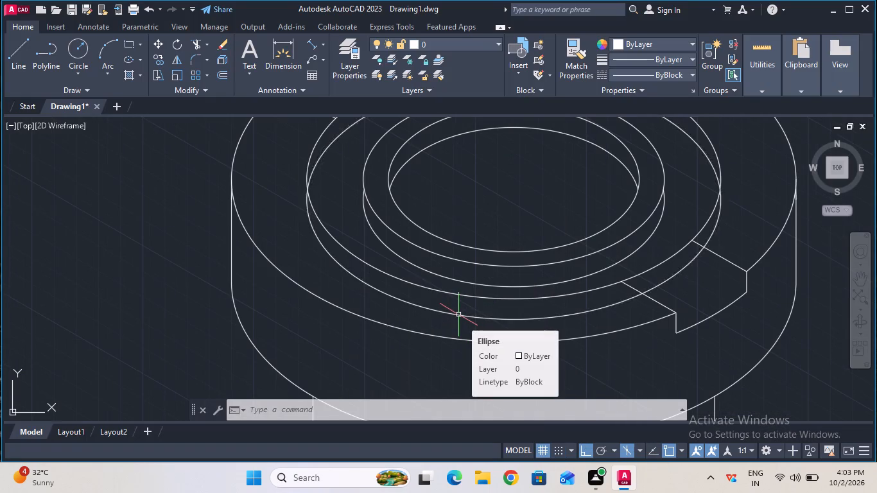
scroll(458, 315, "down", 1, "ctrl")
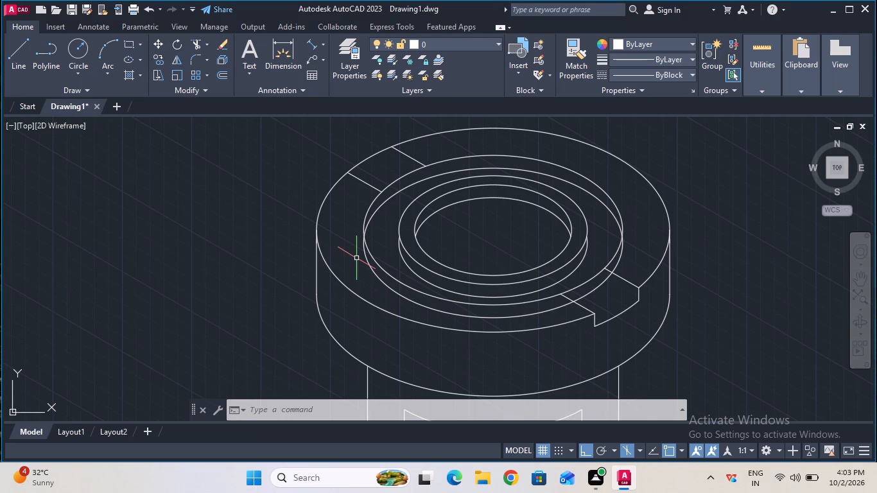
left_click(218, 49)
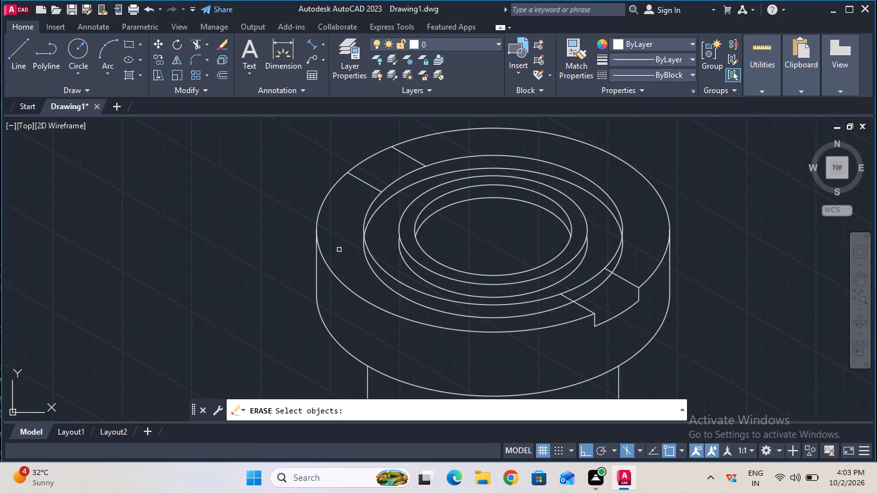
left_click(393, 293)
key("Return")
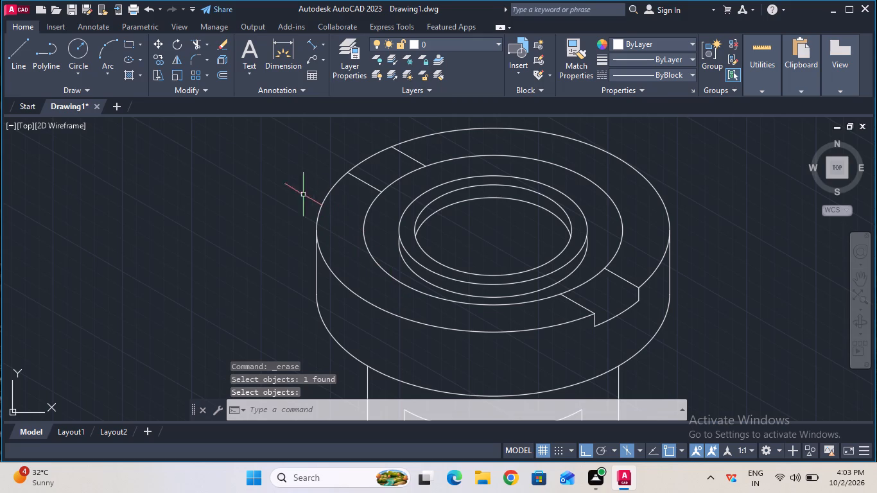
Draw 2 mm vertical lines downward from both inner corners of the rear slot.
left_click(22, 61)
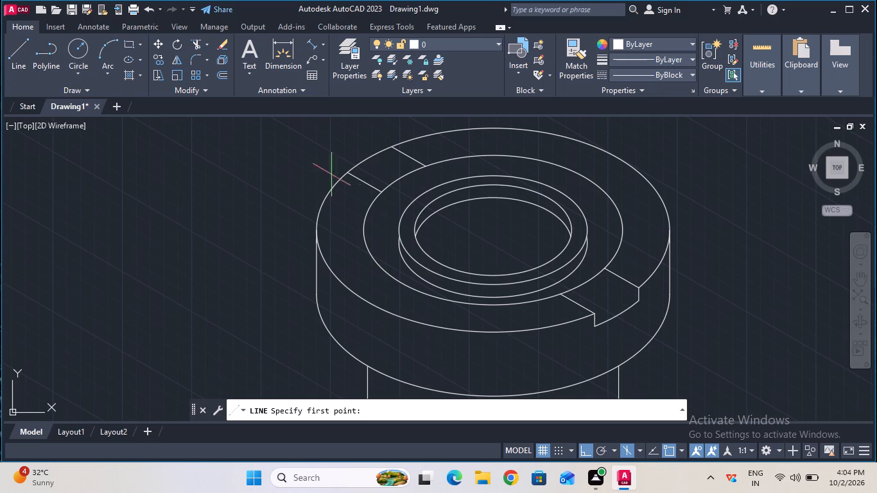
left_click(383, 195)
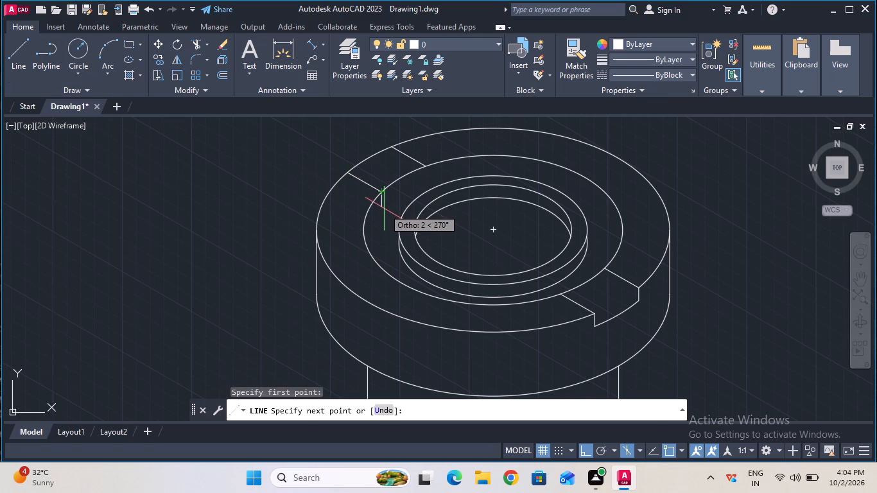
key("2")
key("Return")
key("Escape")
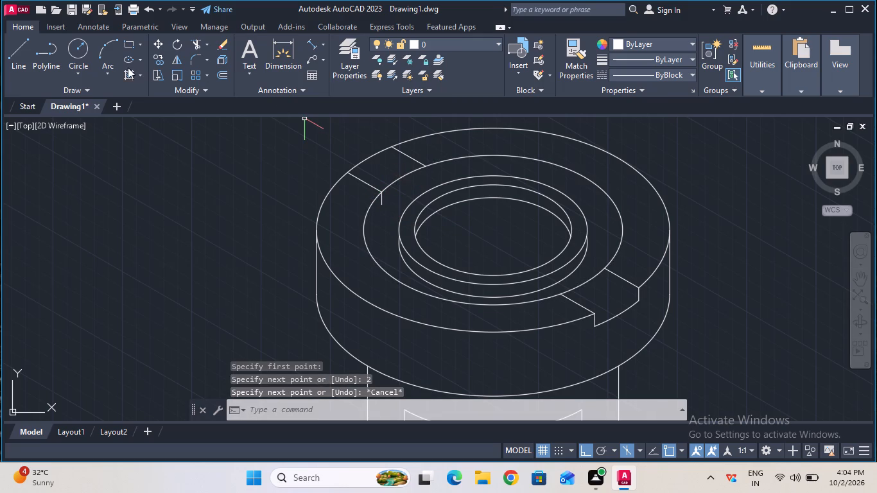
left_click(28, 55)
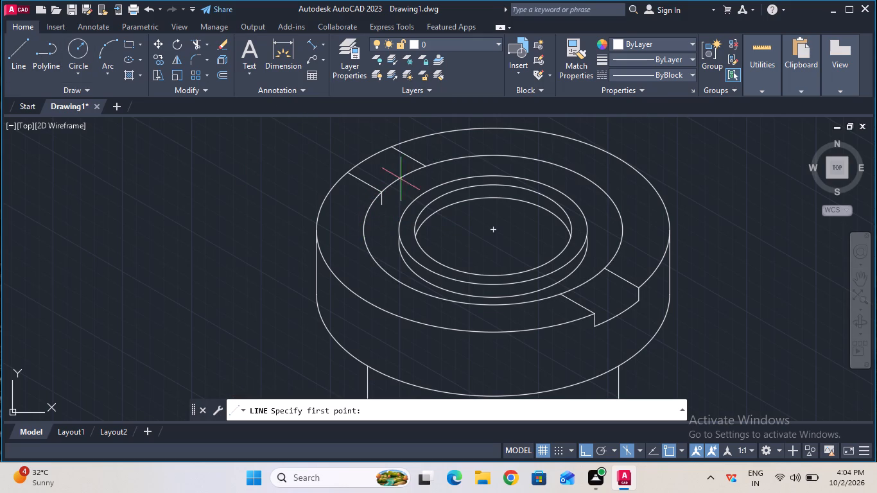
left_click(421, 165)
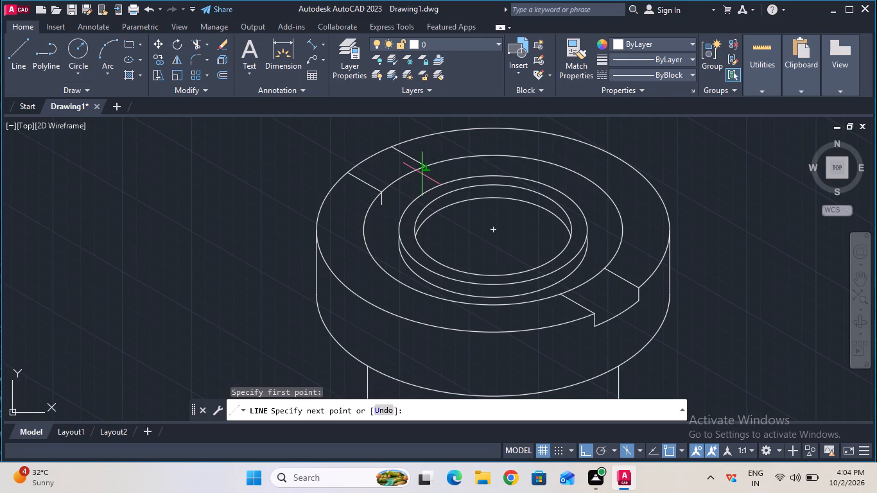
key("2")
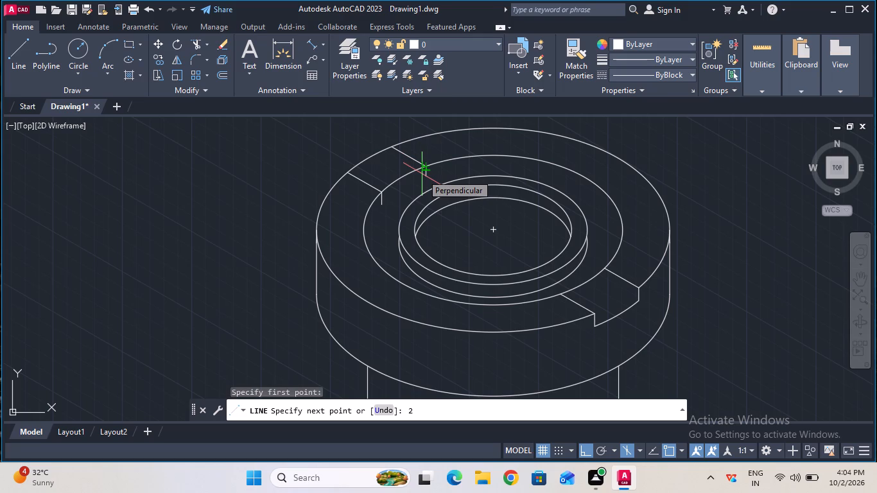
key("Return")
key("Escape")
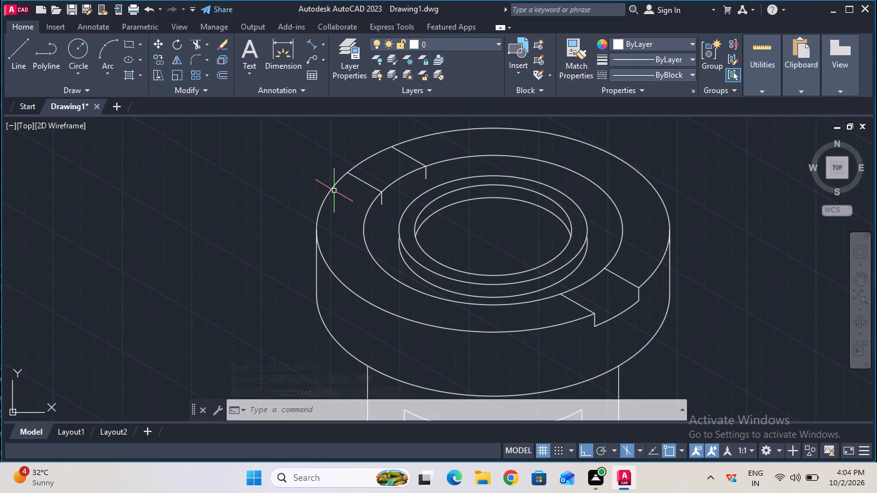
Trim the inner ellipse and the flange's outer top edge between the rear slot's two side lines.
left_click(195, 42)
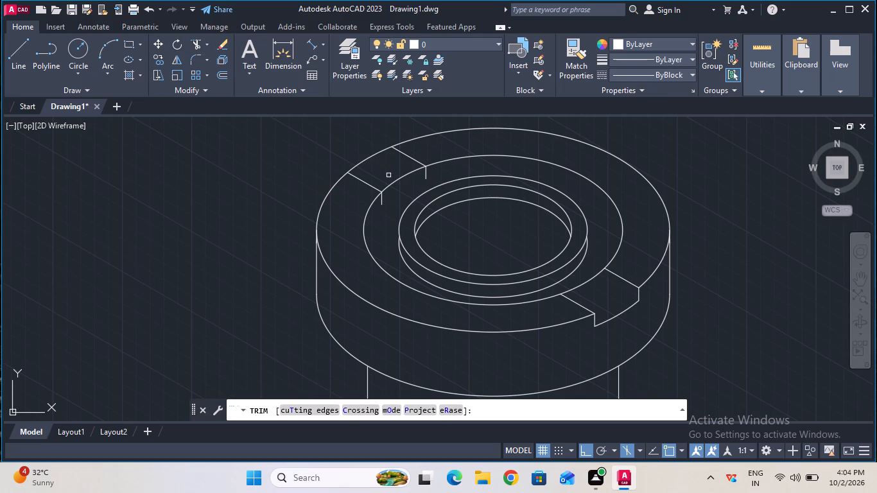
left_click(396, 180)
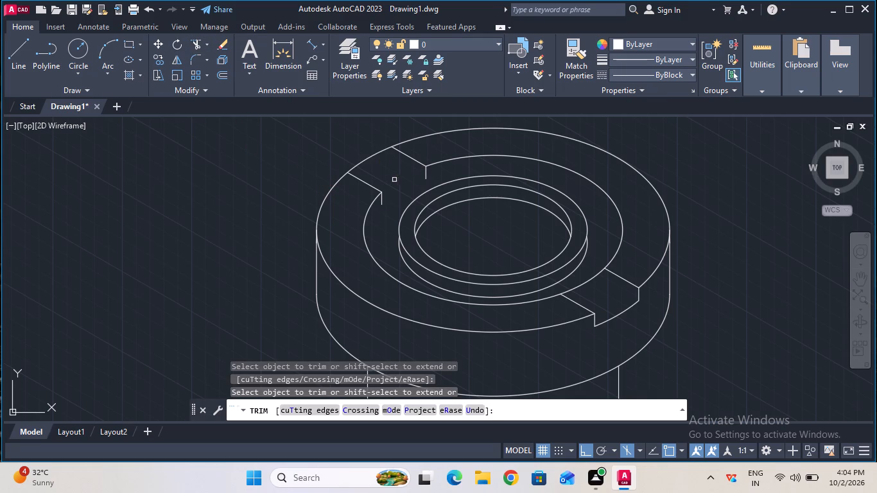
left_click(368, 159)
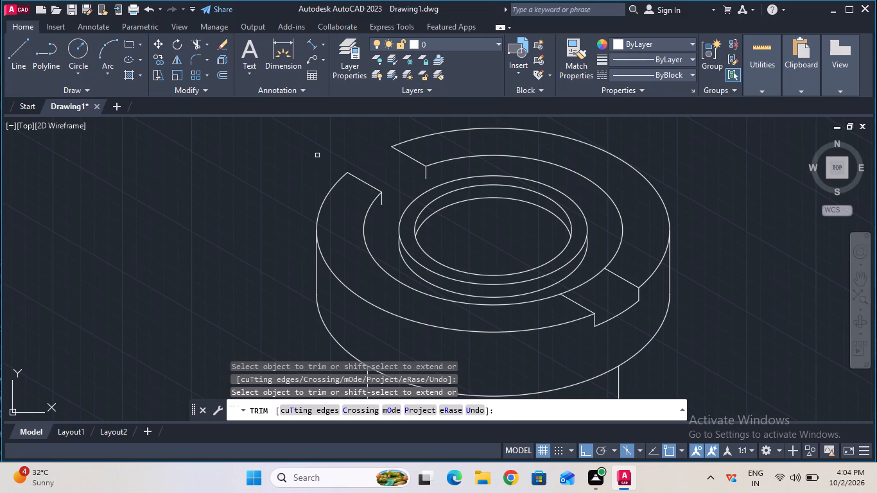
key("Escape")
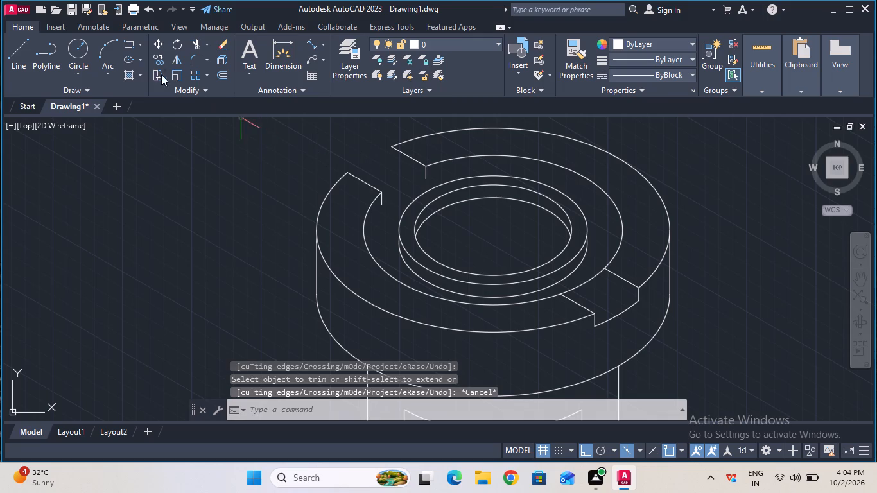
Draw a 2 mm vertical line downward from the outer end of the rear slot's farther side line.
left_click(20, 54)
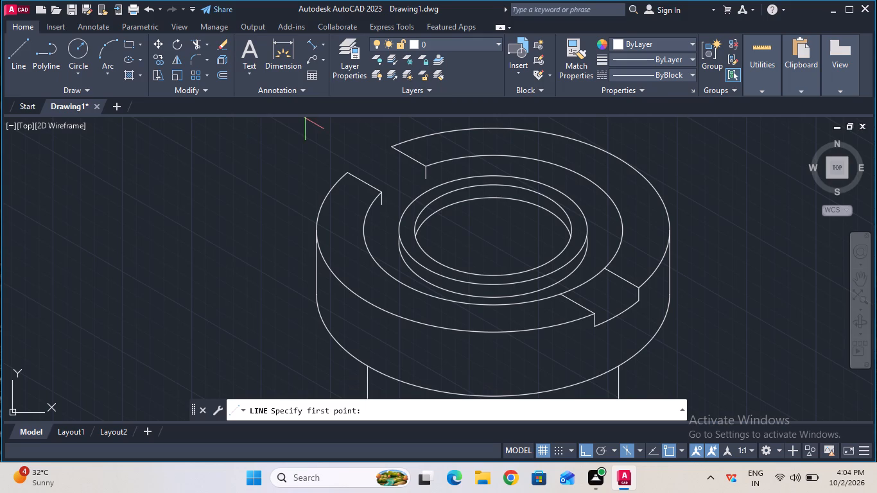
left_click(392, 147)
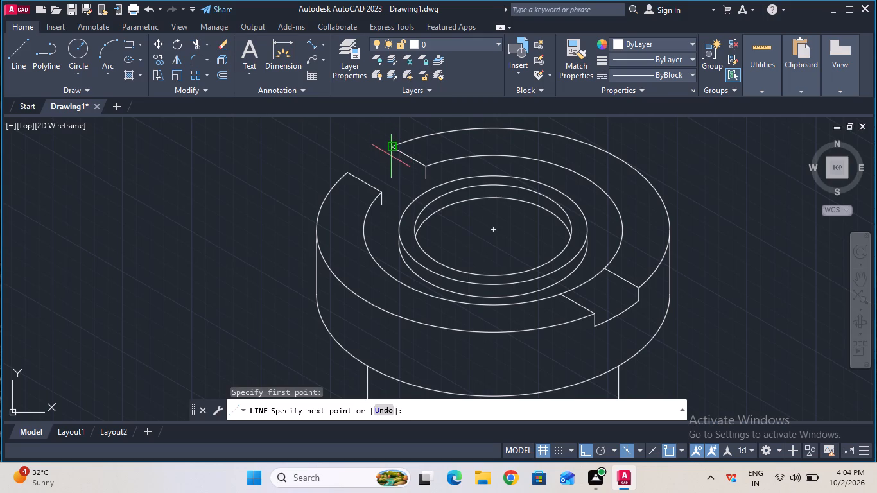
key("2")
key("Return")
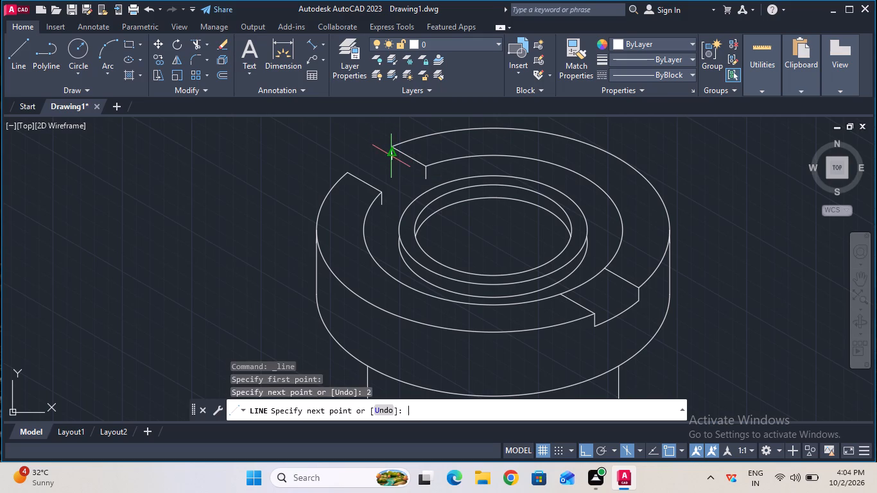
key("Escape")
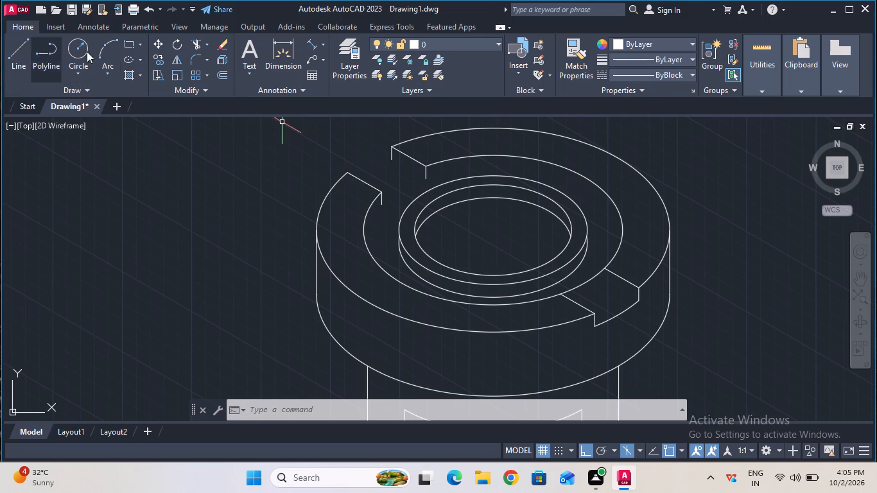
Copy the flange's front outer top arc 2 mm straight down from the ellipse centre.
left_click(160, 58)
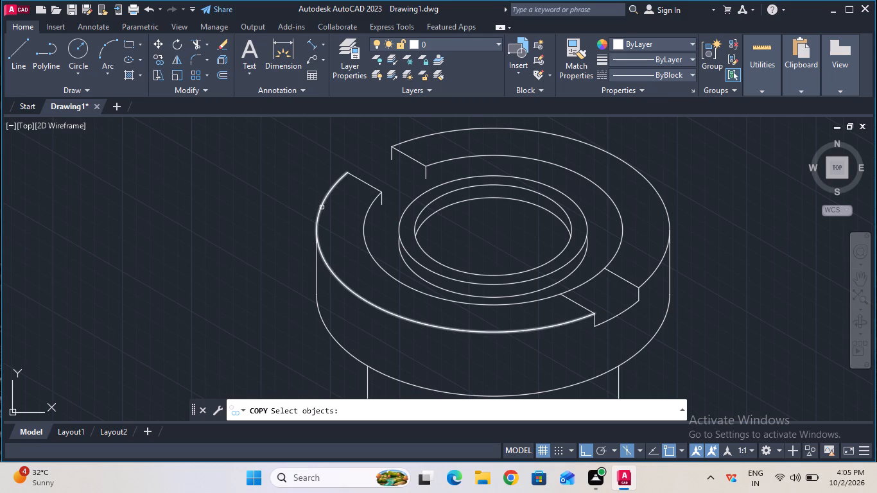
left_click(321, 207)
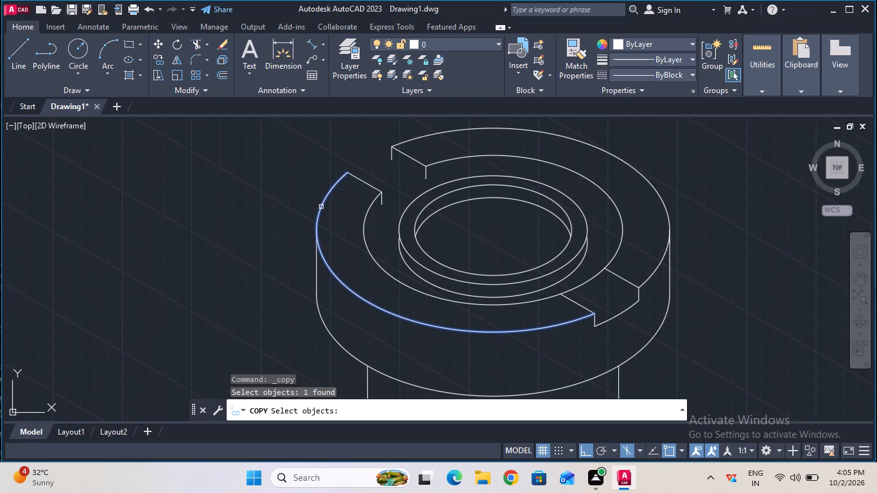
key("Return")
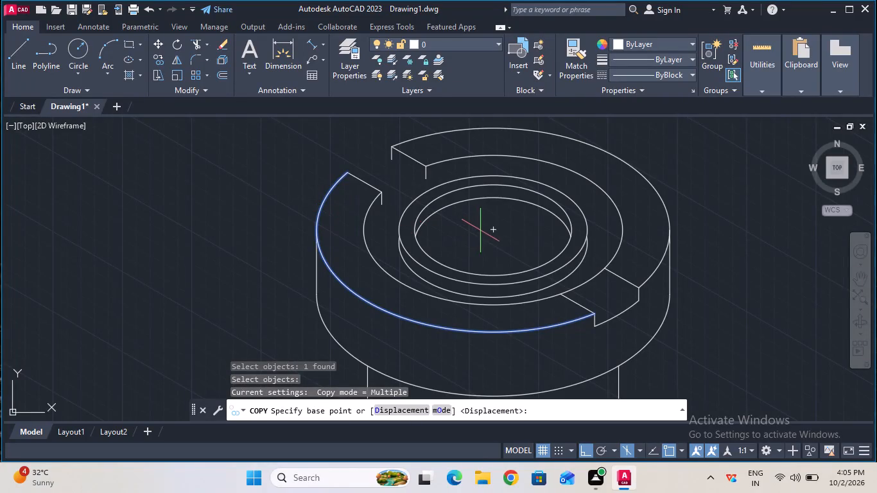
left_click(494, 230)
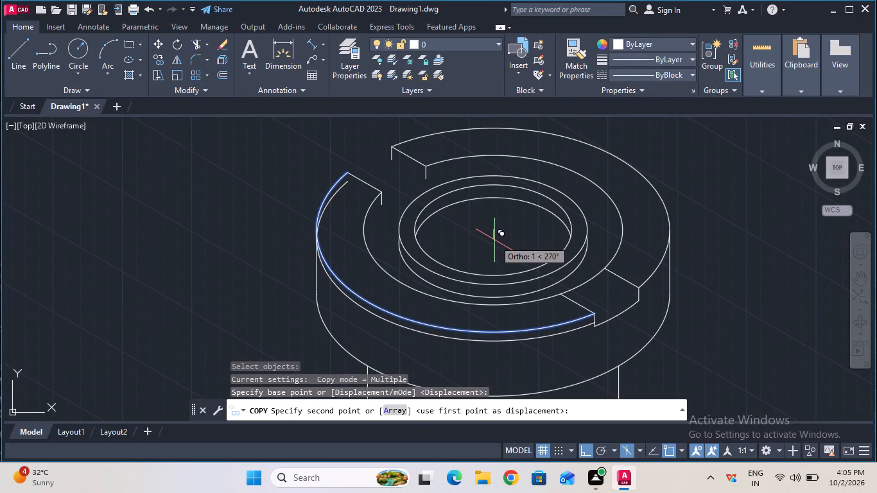
key("2")
key("Return")
key("Escape")
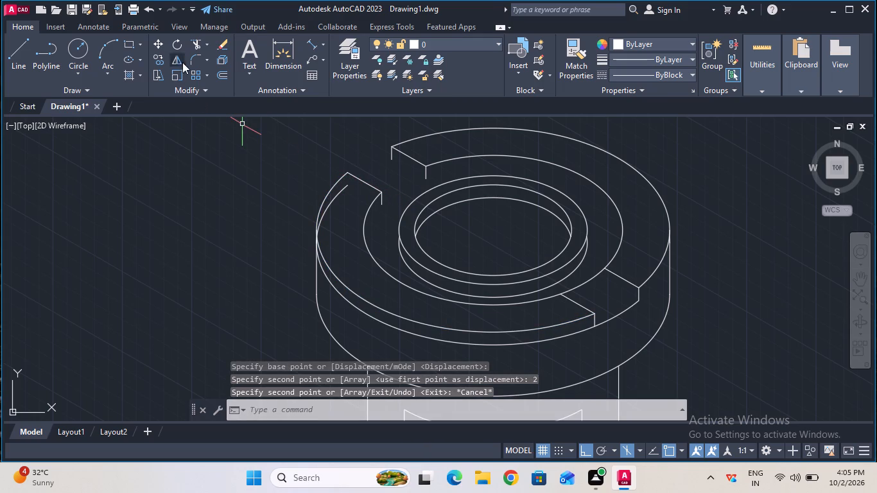
Extend the lowered outer arc across the rear slot to the 2 mm vertical line at the slot's farther side.
left_click(205, 44)
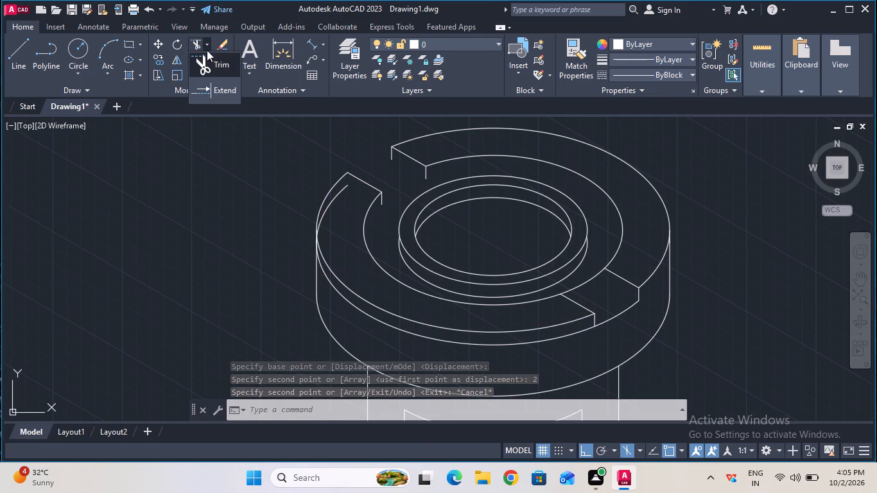
left_click(215, 92)
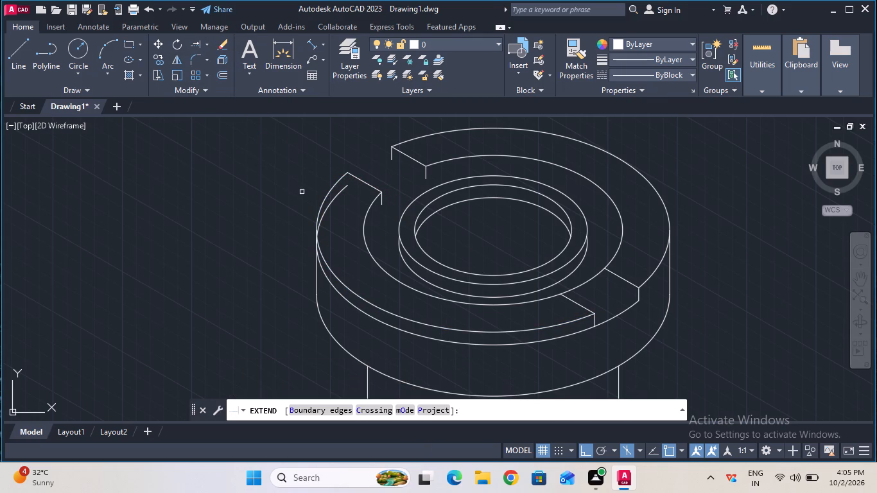
left_click(338, 192)
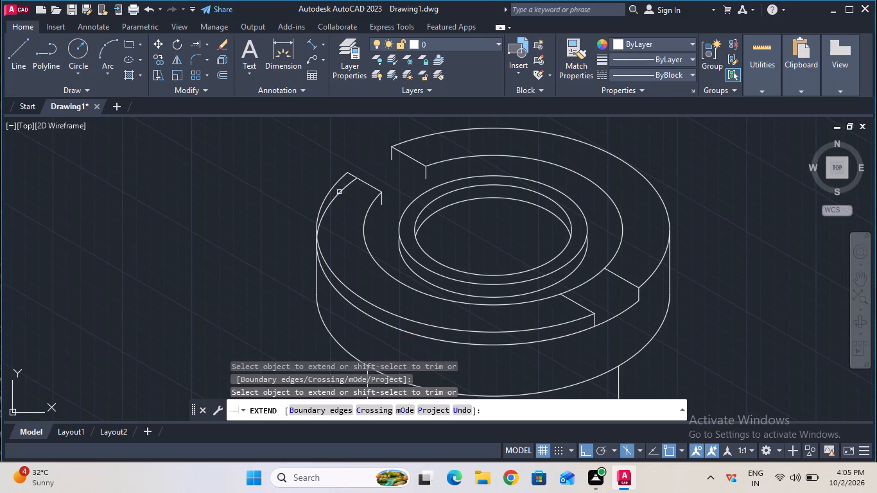
left_click(345, 189)
key("Escape")
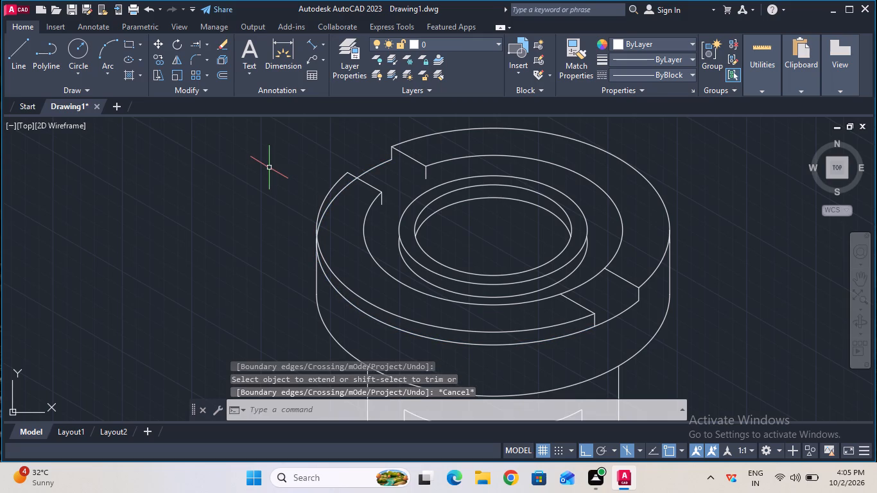
Trim the lowered outer arc beyond both slots, keeping only the portions that form the slots' outer floor edges.
left_click(210, 48)
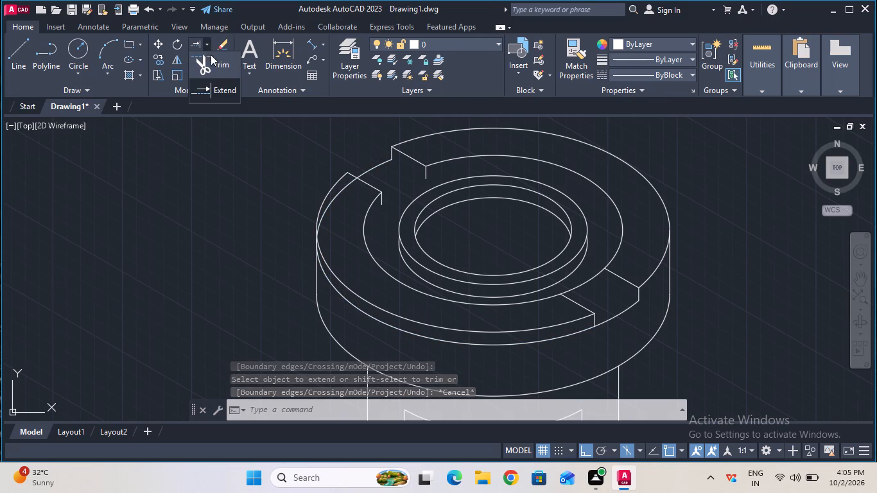
left_click(212, 74)
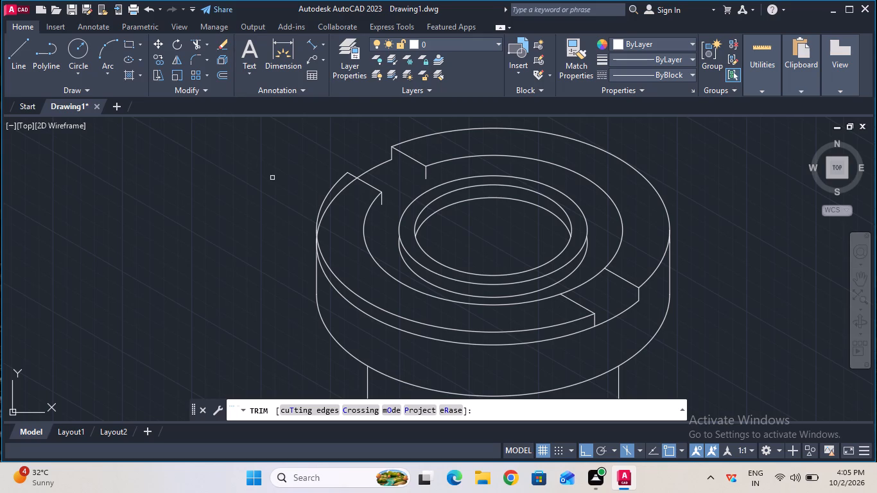
left_click(333, 202)
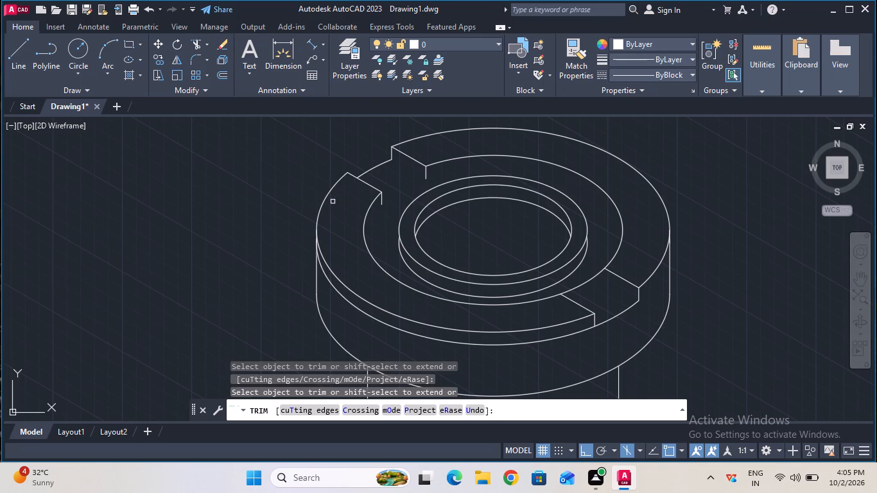
left_click(327, 278)
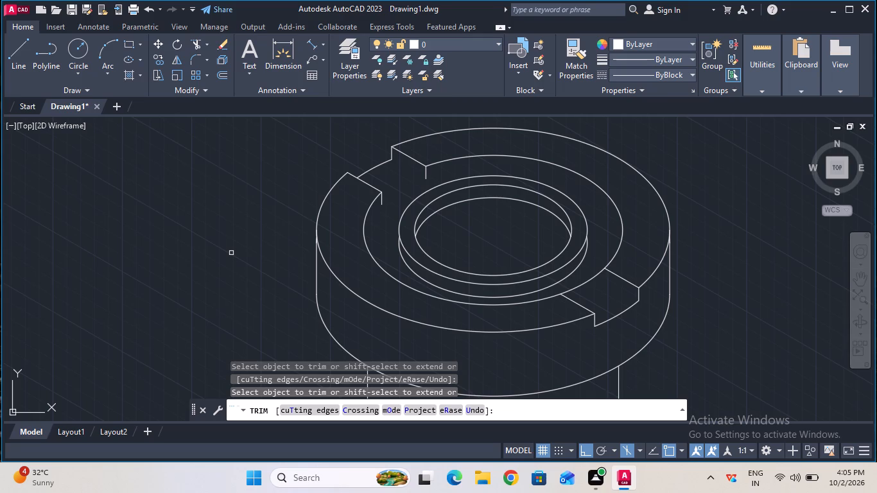
key("Escape")
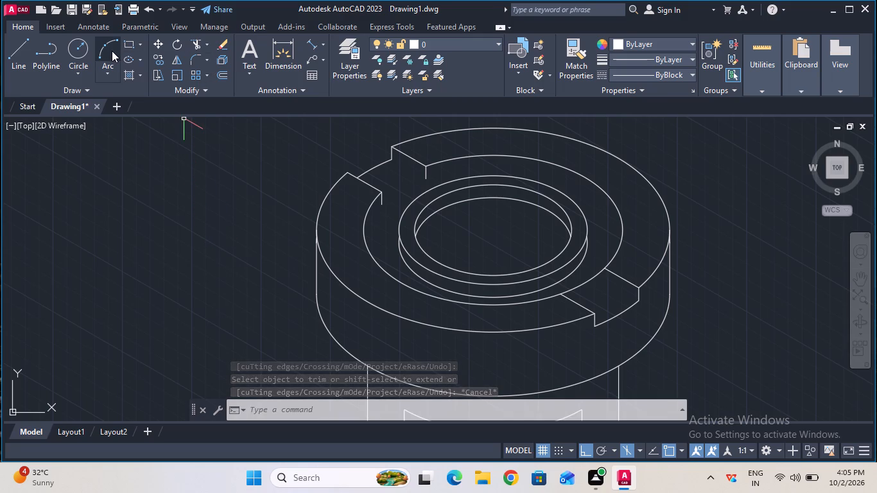
Draw a line joining the lower ends of the two vertical edges on the rear slot's farther side.
left_click(12, 55)
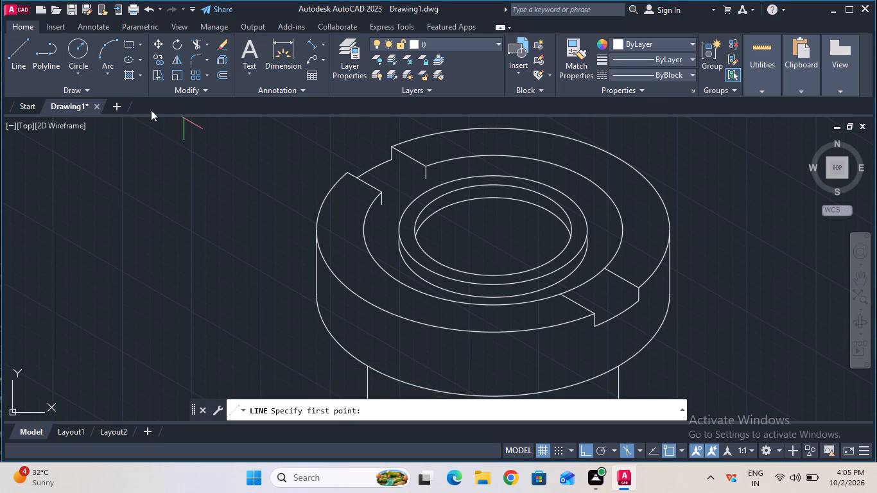
left_click(426, 183)
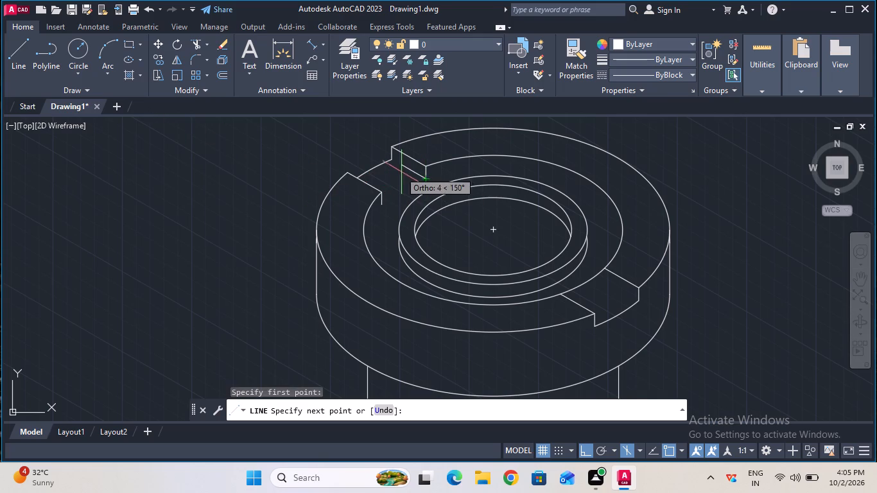
left_click(391, 165)
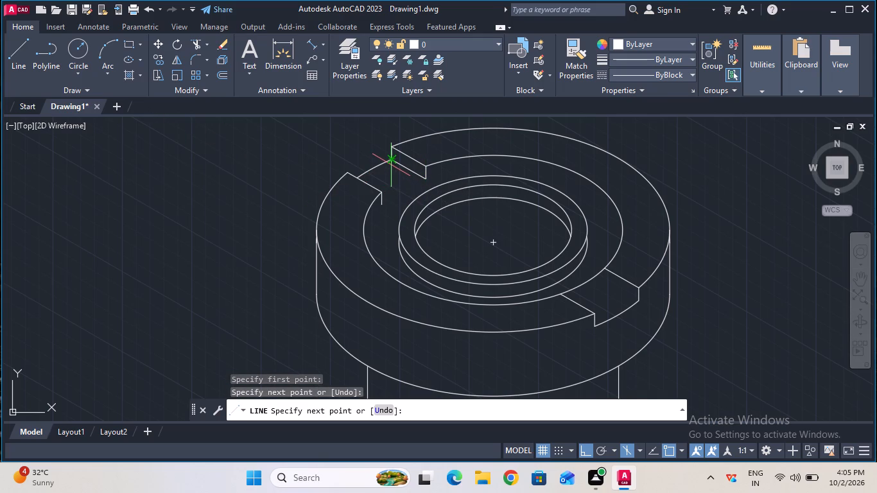
key("Escape")
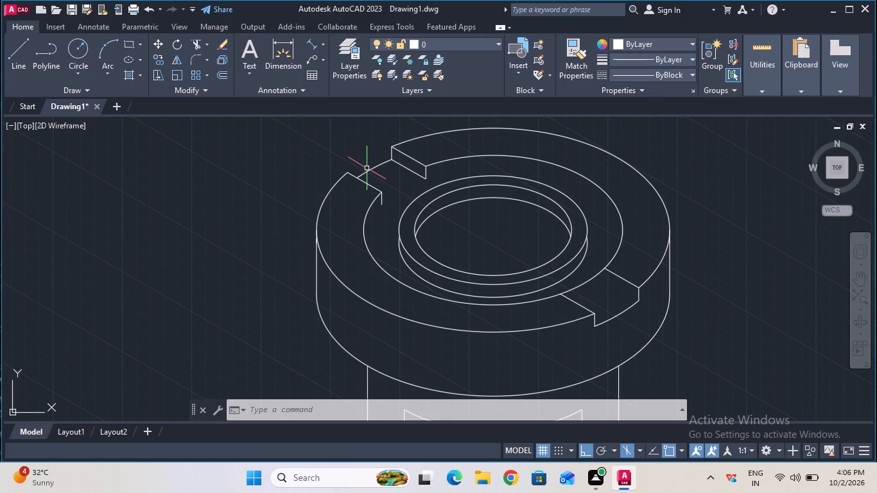
Complete the front slot's farther wall with a 2 mm vertical line down from its inner corner and a line joining the lower ends.
left_click(26, 73)
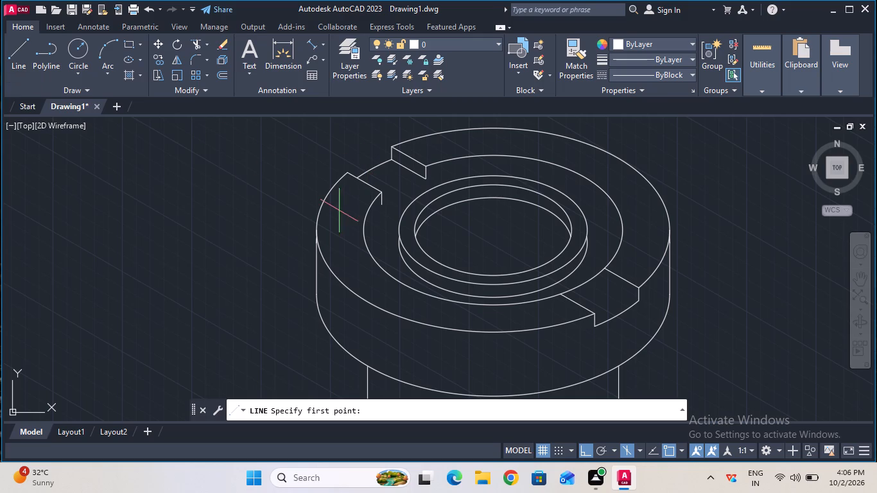
left_click(603, 269)
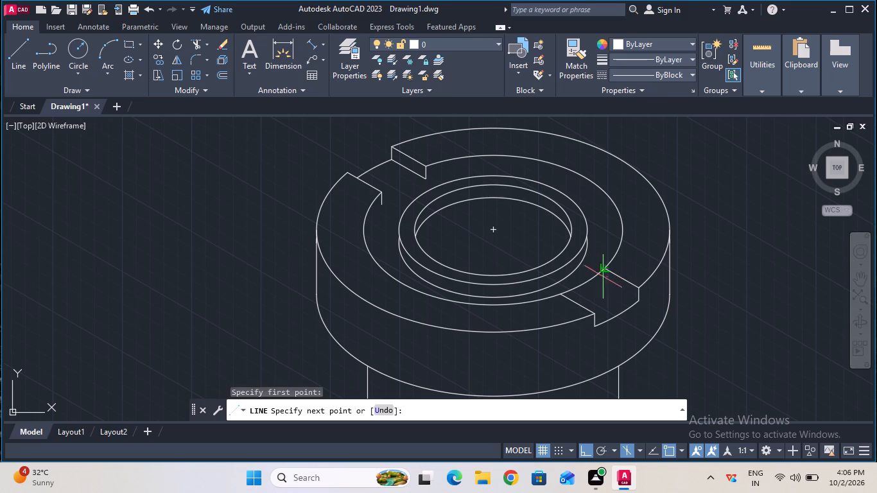
key("2")
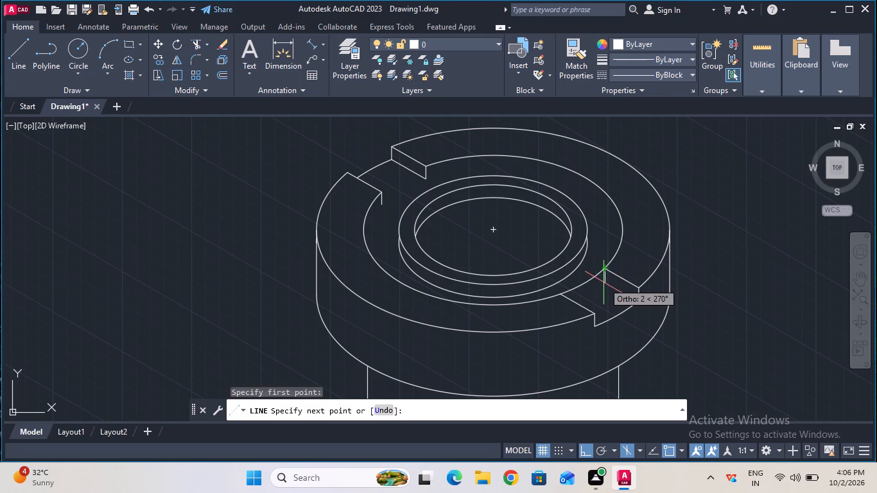
key("Return")
key("Escape")
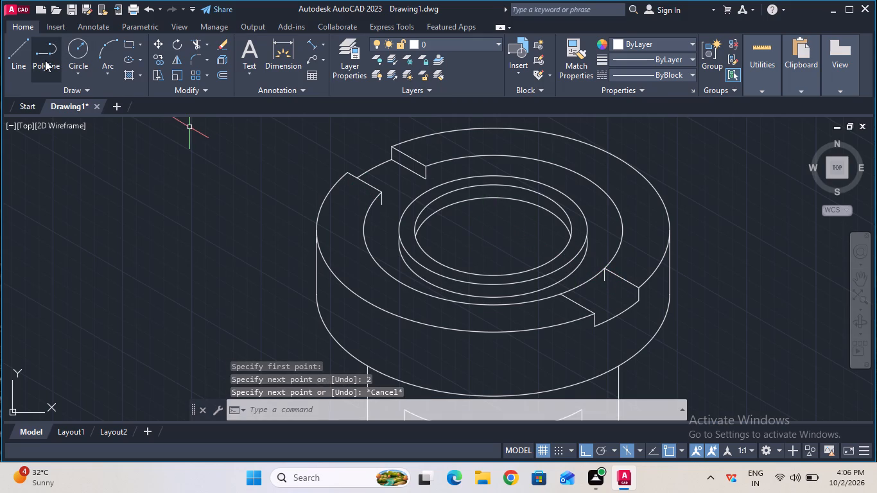
left_click(28, 63)
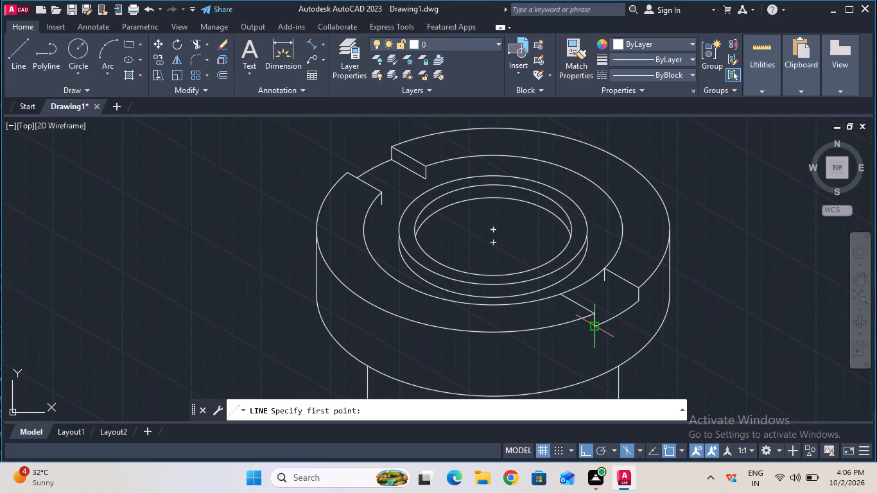
left_click(639, 300)
left_click(605, 284)
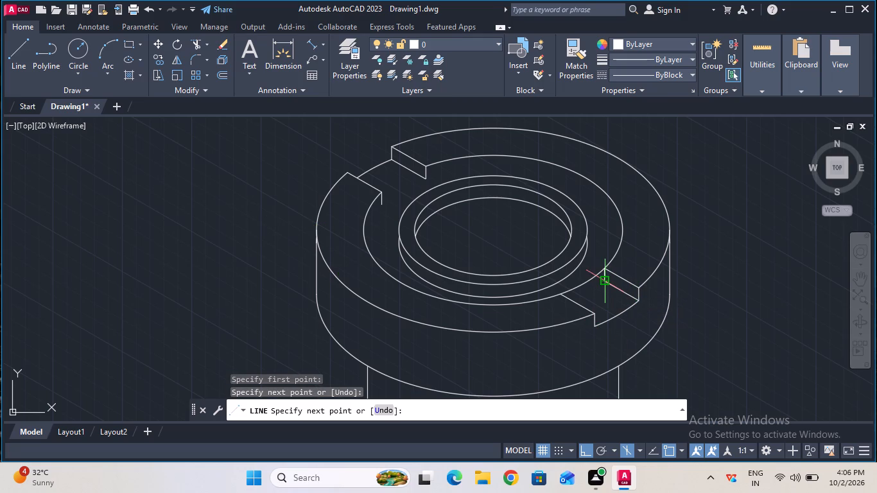
key("Escape")
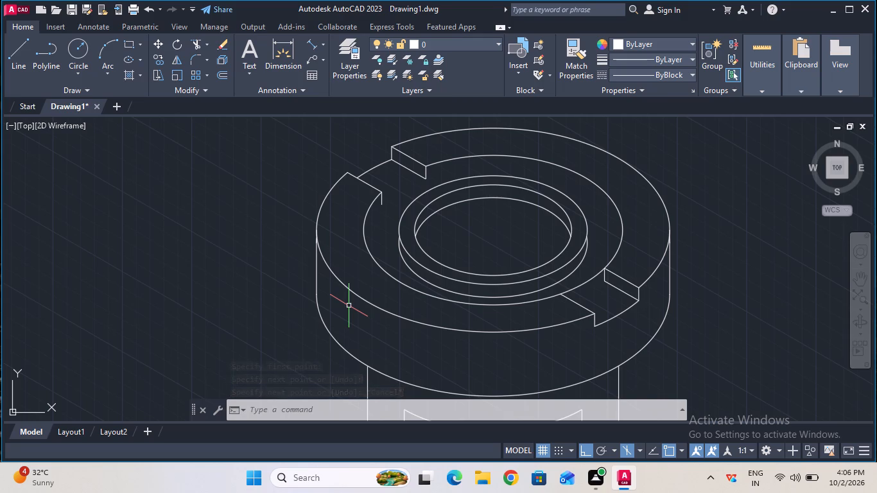
Copy the flange's inner top ellipse arc 2 mm straight down from the ellipse centre.
left_click(153, 64)
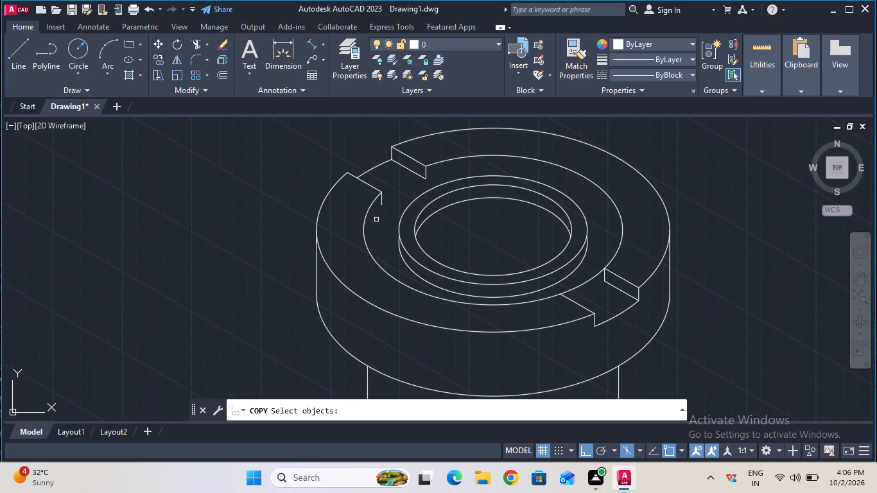
left_click(588, 282)
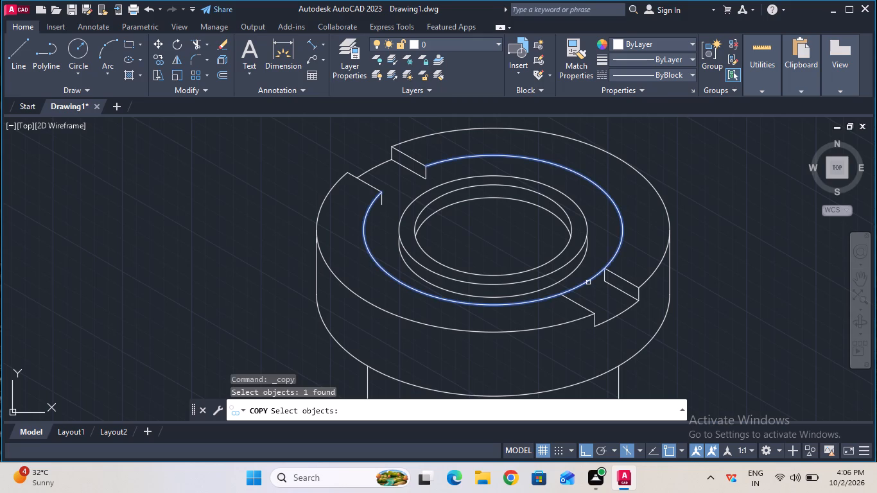
key("Return")
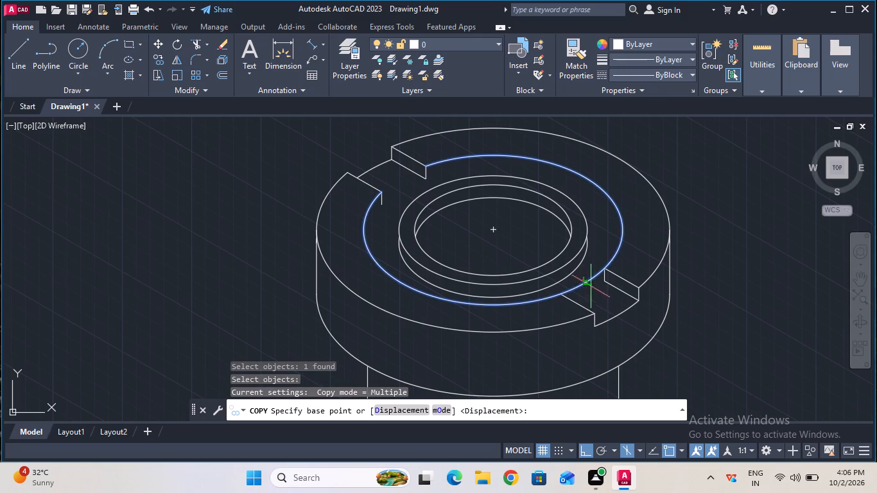
left_click(491, 228)
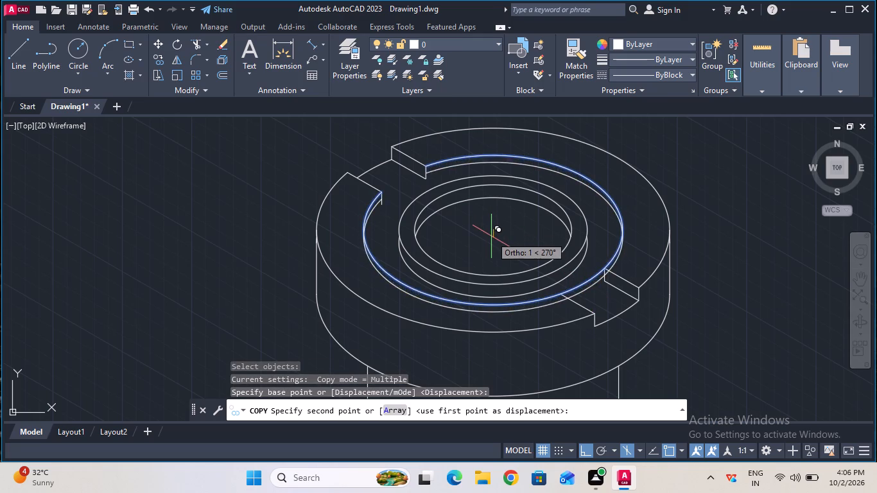
key("2")
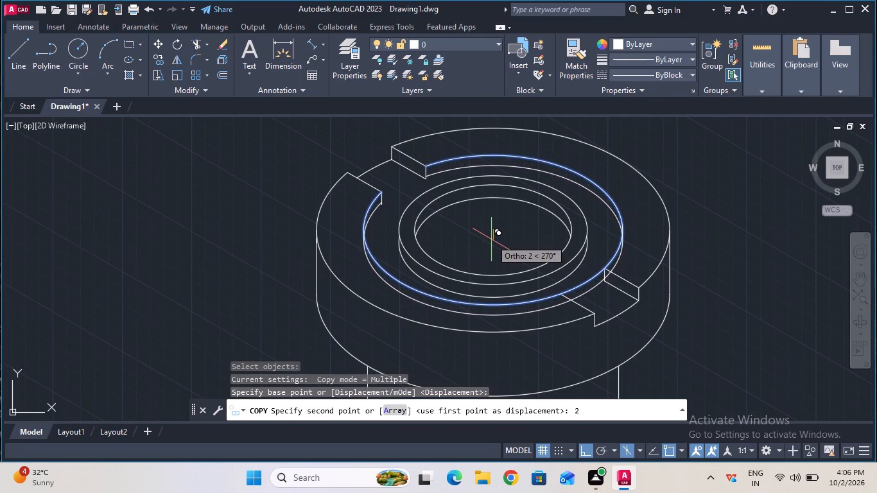
key("Return")
key("Escape")
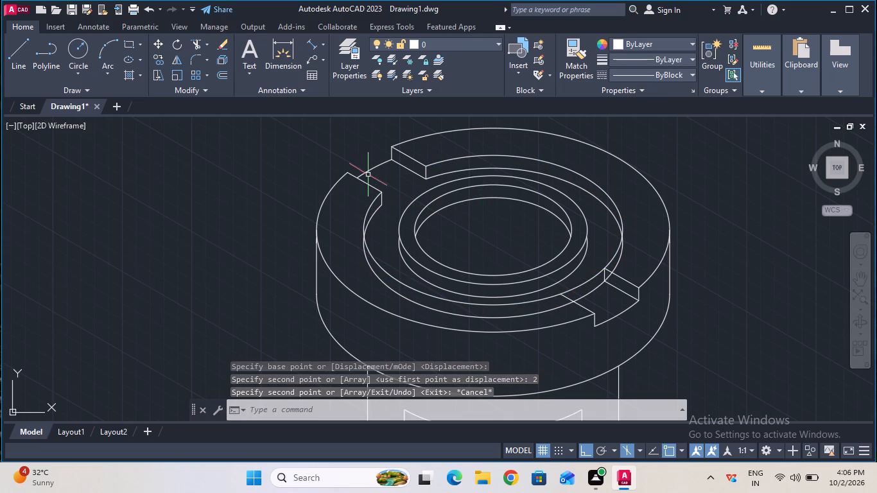
Trim the hidden front portions of the lowered inner arc and the upper inner arc between the front slot's side lines.
left_click(193, 44)
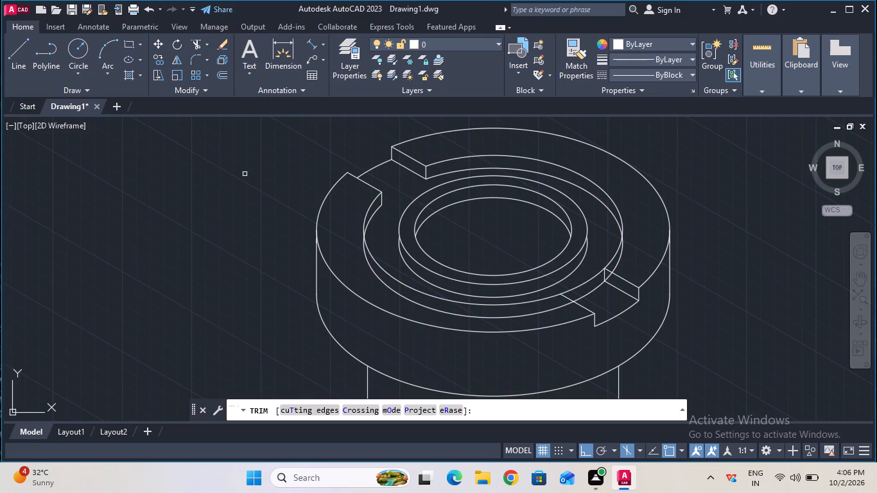
left_click(378, 279)
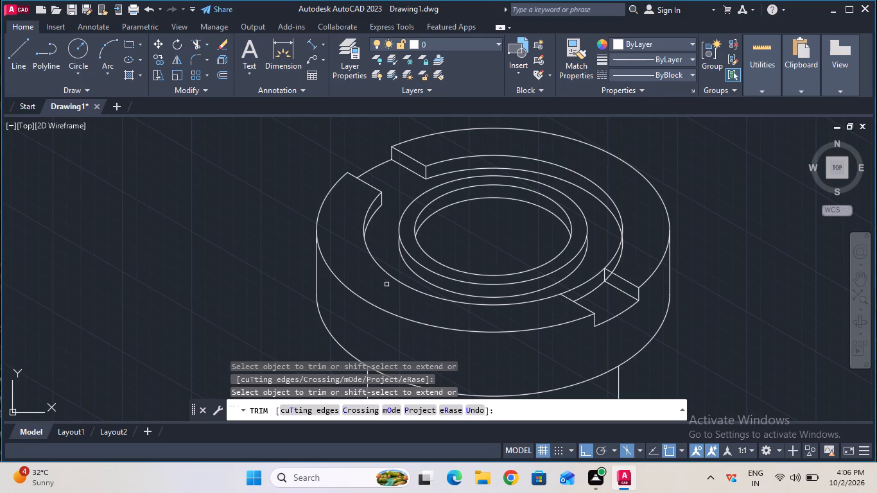
left_click(593, 293)
left_click(615, 264)
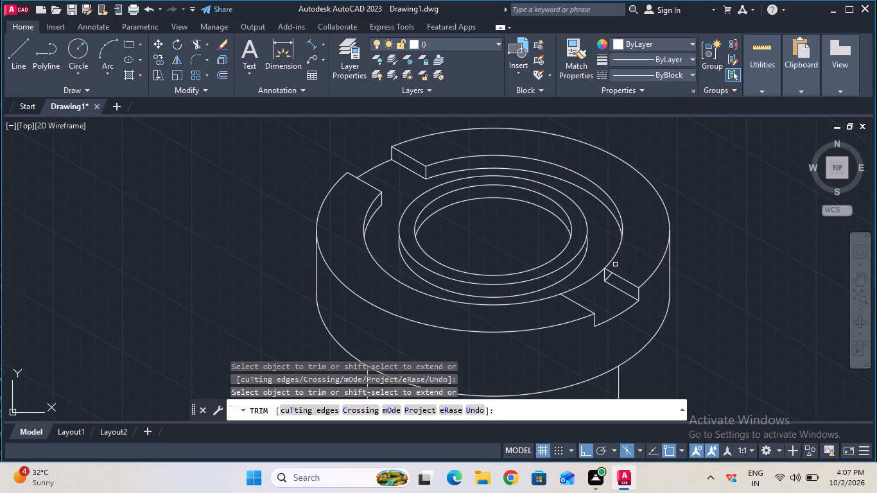
left_click(609, 279)
left_click(586, 282)
key("Escape")
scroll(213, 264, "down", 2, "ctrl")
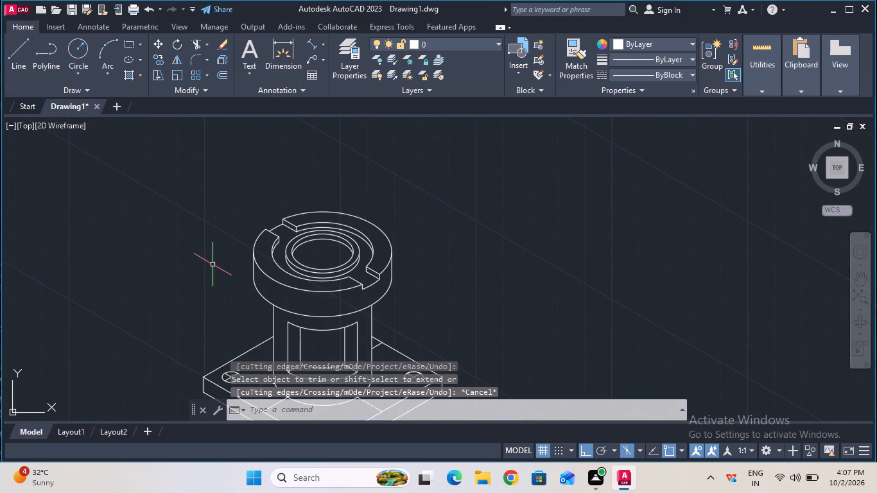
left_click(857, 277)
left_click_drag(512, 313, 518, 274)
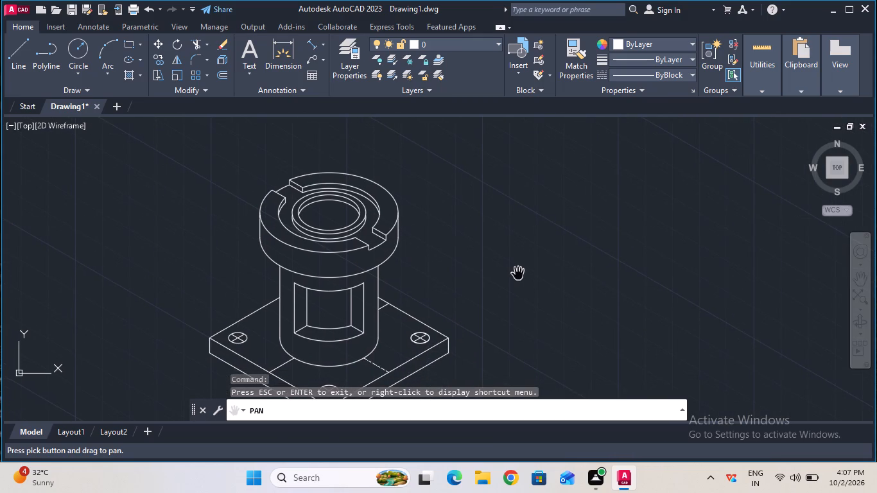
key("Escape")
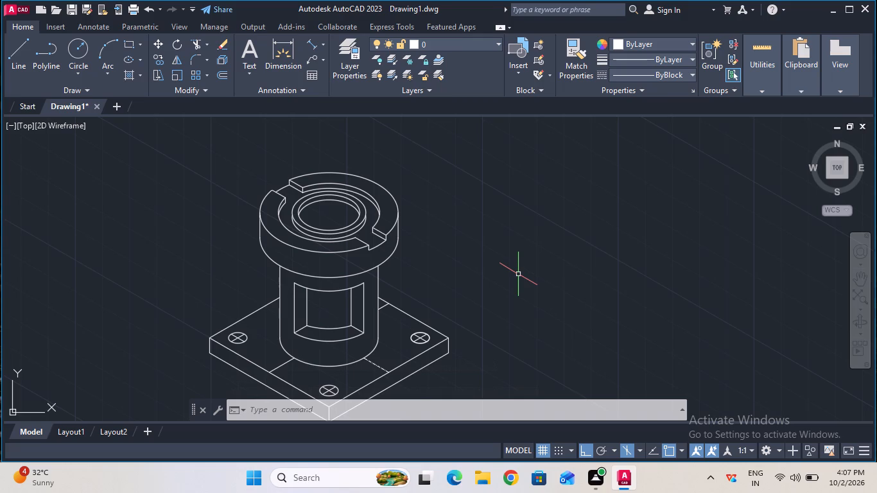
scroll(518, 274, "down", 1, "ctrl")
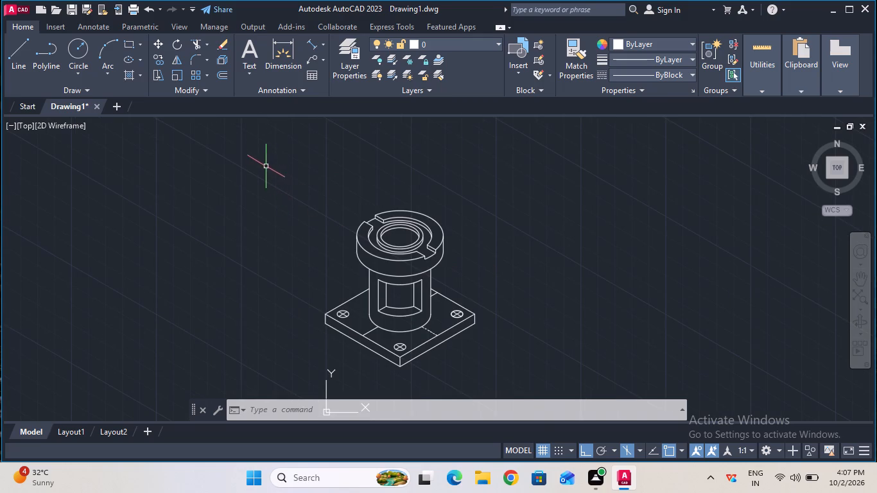
Select the entire isometric part and run Join on all of its linework.
left_click(263, 165)
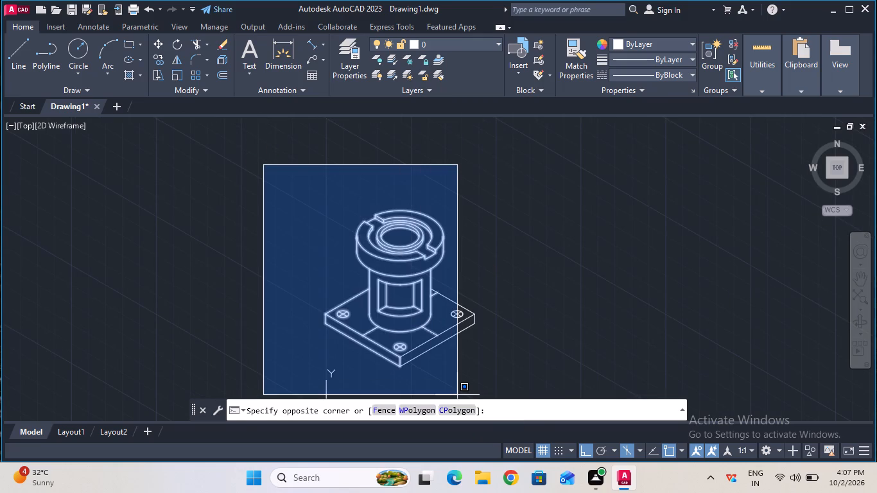
left_click(512, 386)
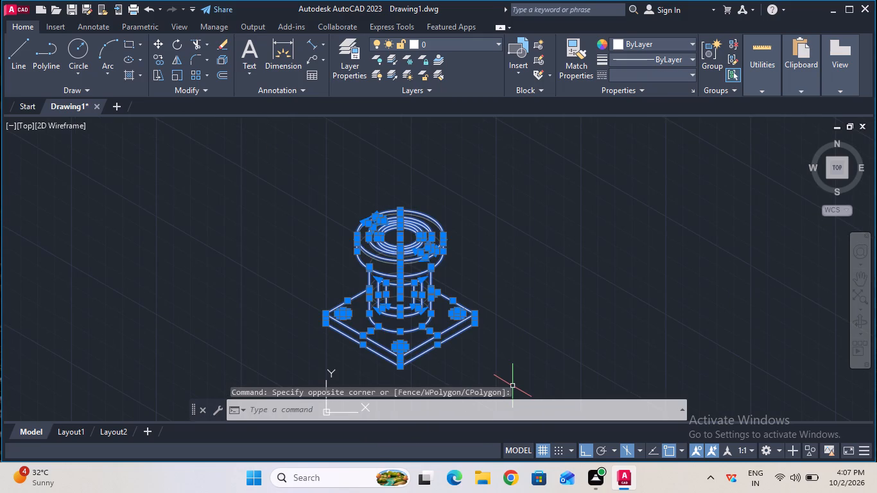
type("joi")
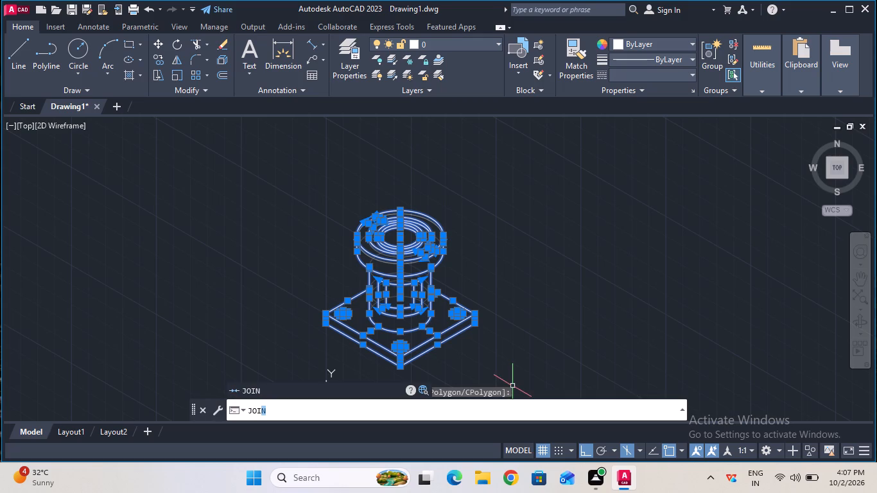
left_click(286, 393)
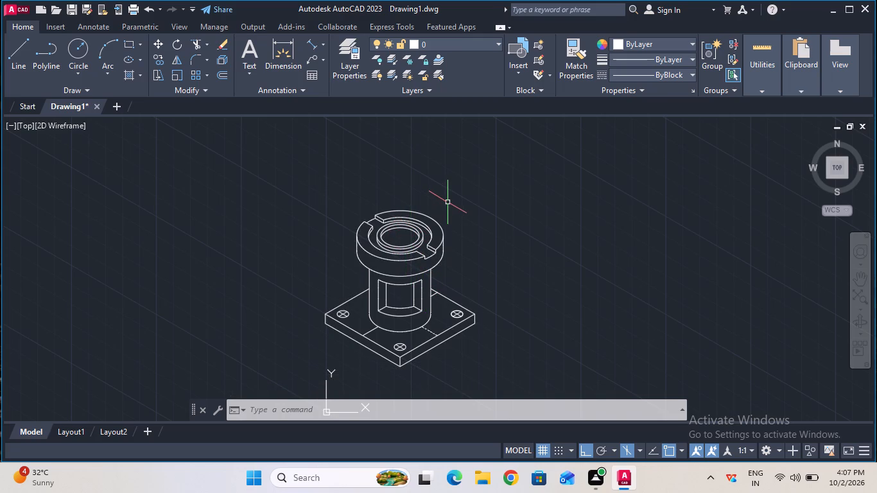
Turn off command log recording with LOGFILEOFF.
scroll(435, 211, "up", 2, "ctrl")
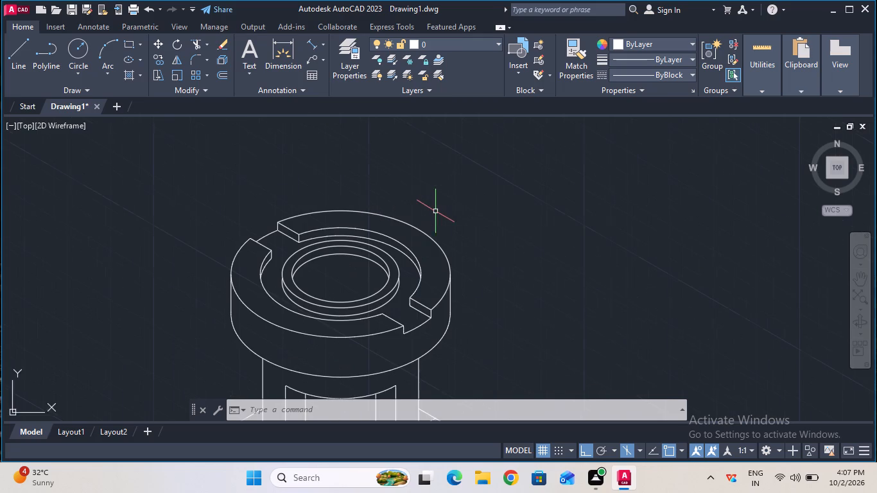
scroll(435, 211, "up", 1, "ctrl")
scroll(435, 211, "down", 2, "ctrl")
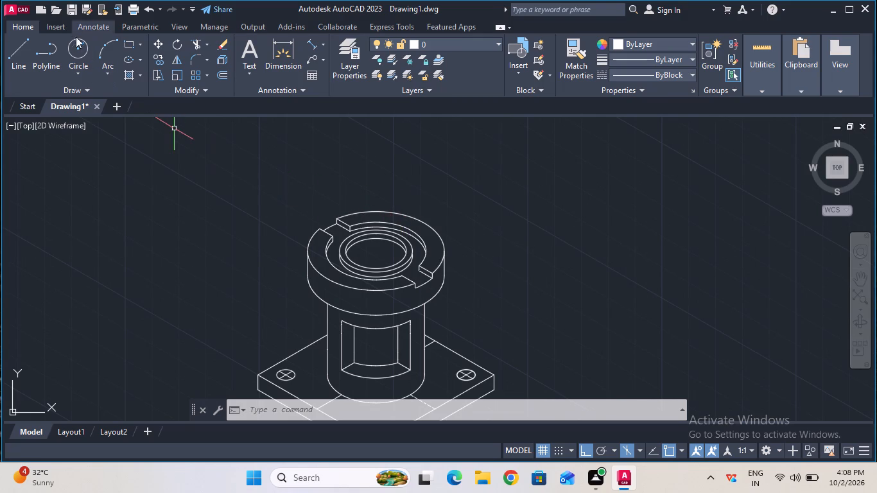
left_click(303, 412)
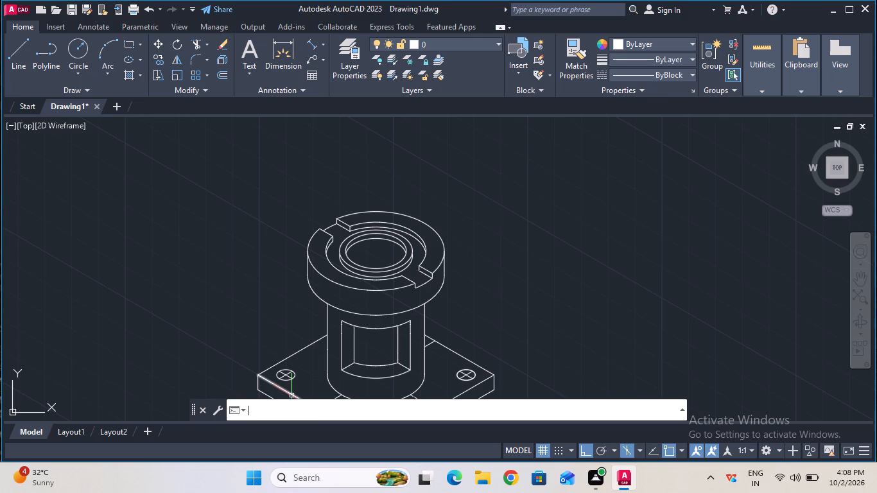
type("log")
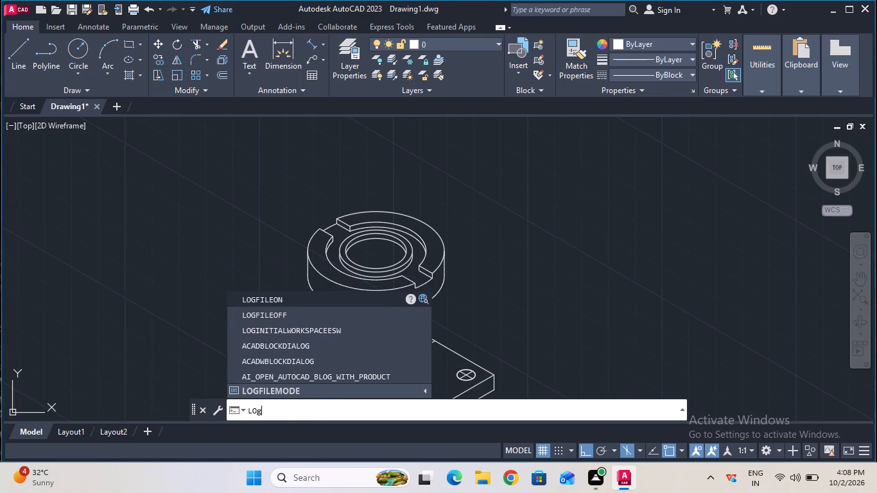
double_click(287, 309)
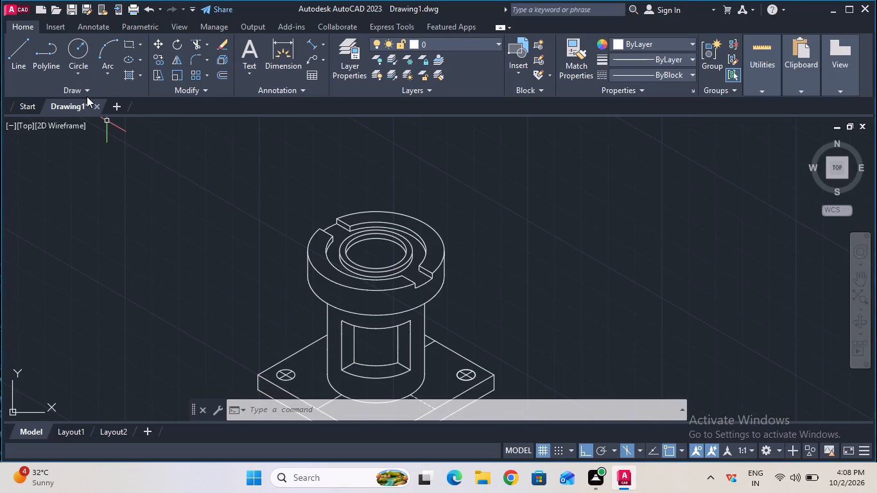
Save the drawing in Documents as Flanged Bushing in AutoCAD 2018 DWG format.
left_click(73, 12)
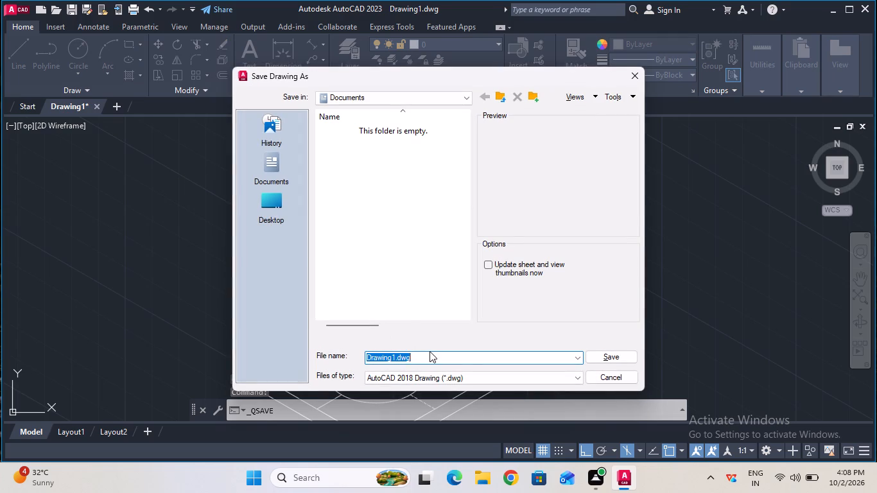
key("BackSpace")
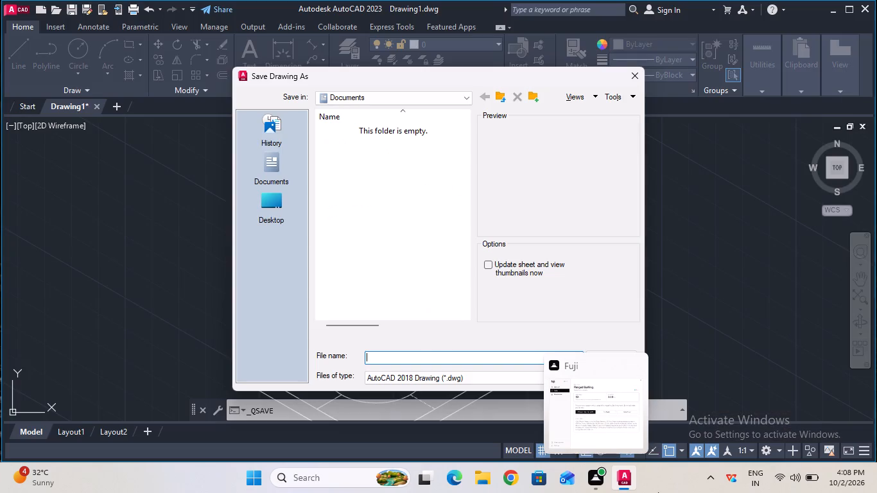
key("f")
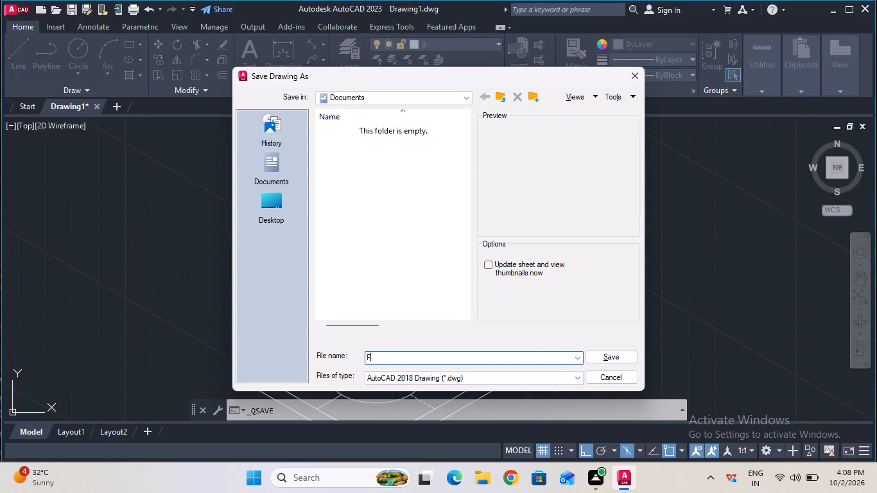
type("langed")
key("space")
key("b")
type("ushin")
key("g")
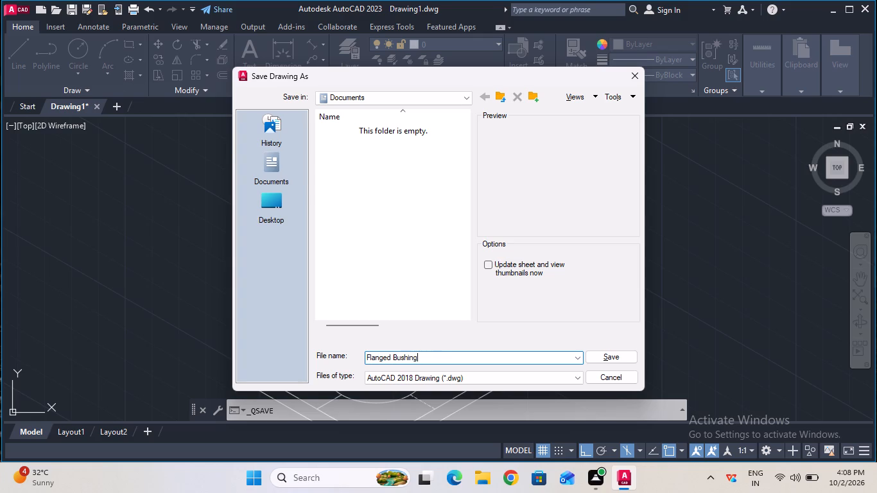
left_click(602, 356)
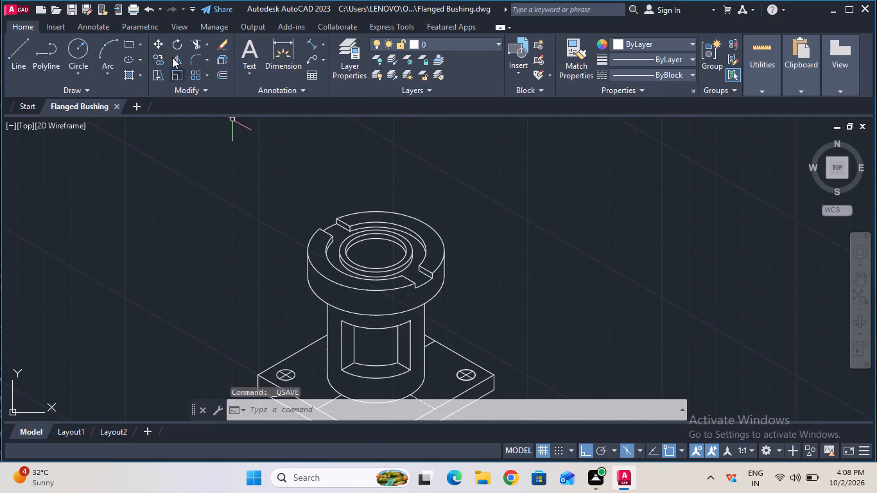
Start a plot on ISO A4 (297.00 x 210.00 MM) paper with the plot centered.
left_click(128, 3)
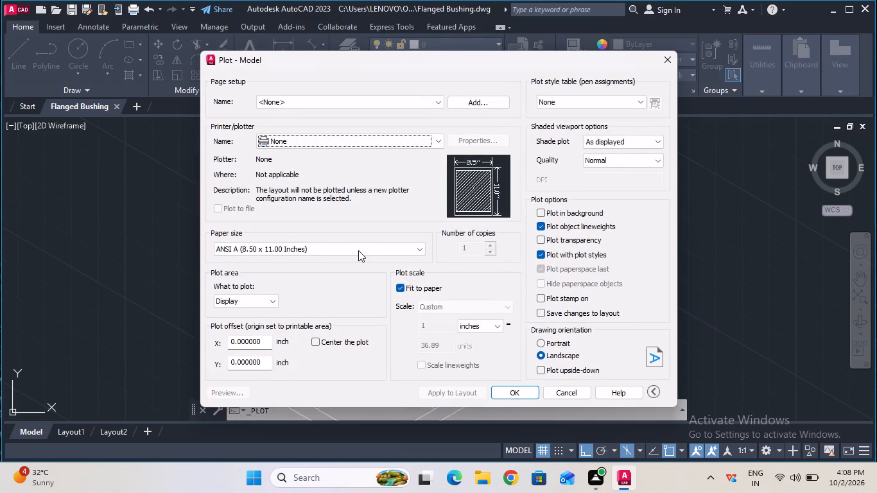
left_click(358, 254)
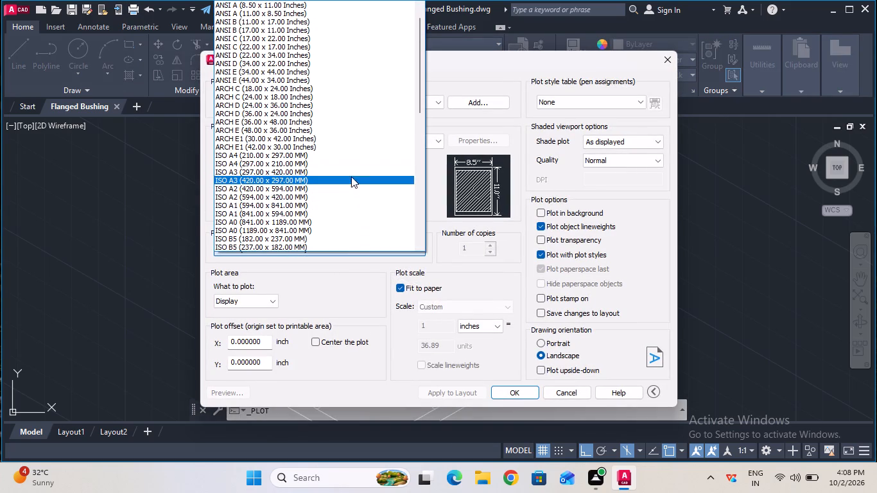
left_click(351, 165)
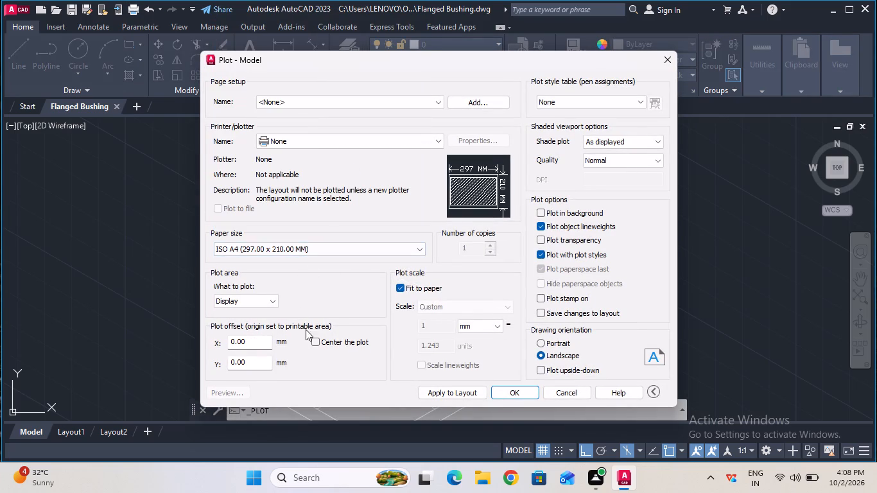
left_click(315, 336)
left_click(315, 342)
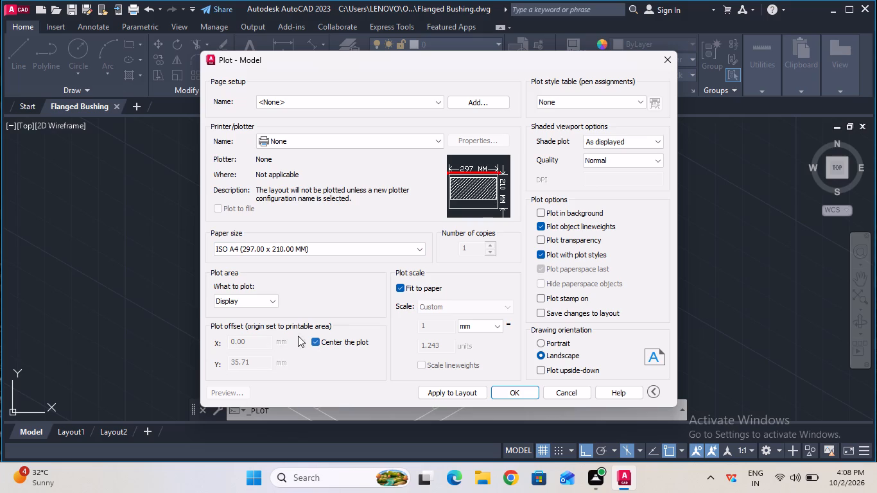
Set the plot area to a window enclosing the whole isometric part.
left_click(273, 302)
left_click(267, 335)
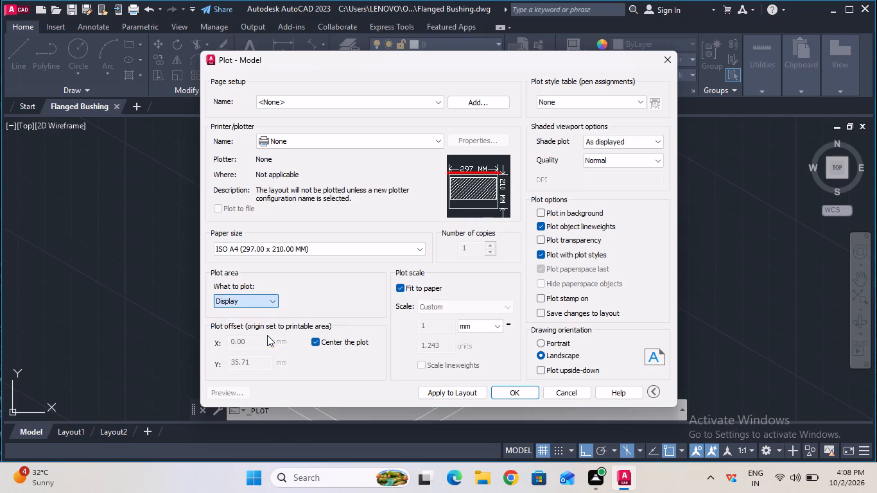
scroll(267, 335, "down", 3, "ctrl")
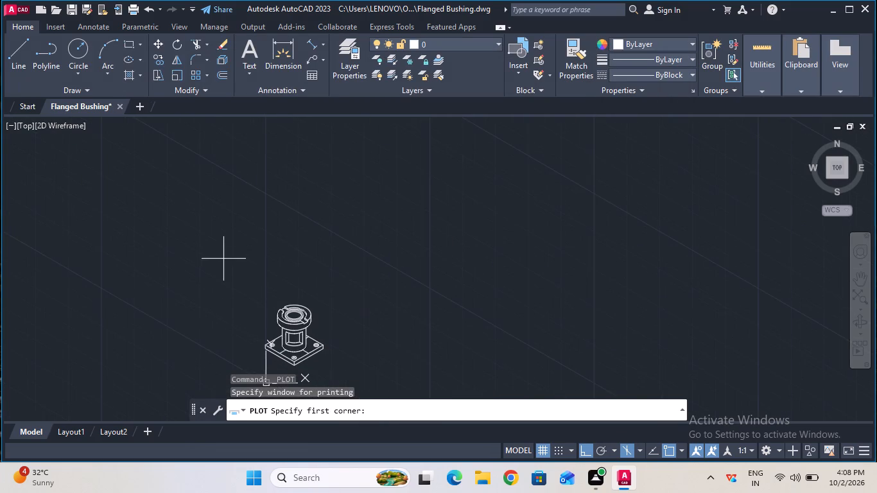
left_click(220, 248)
left_click(349, 376)
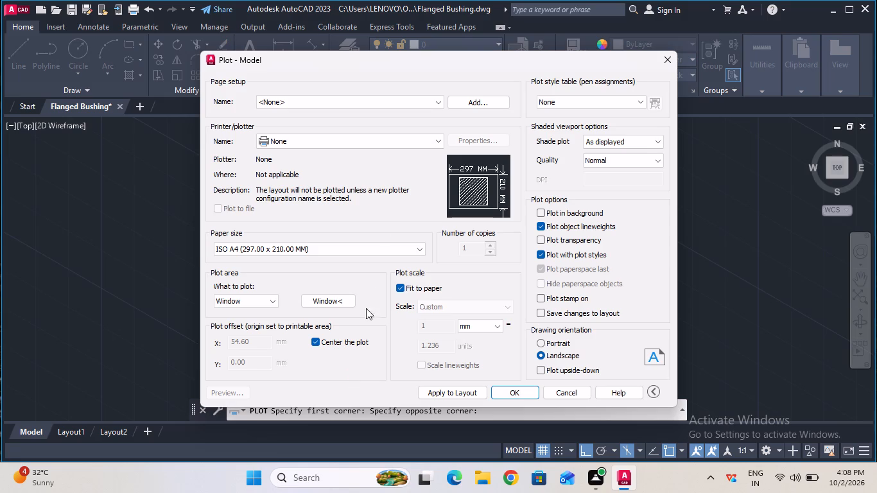
Plot with DWG To PDF.pc3 and save the output in Documents as Flanged Bushing-Model.pdf.
left_click(424, 145)
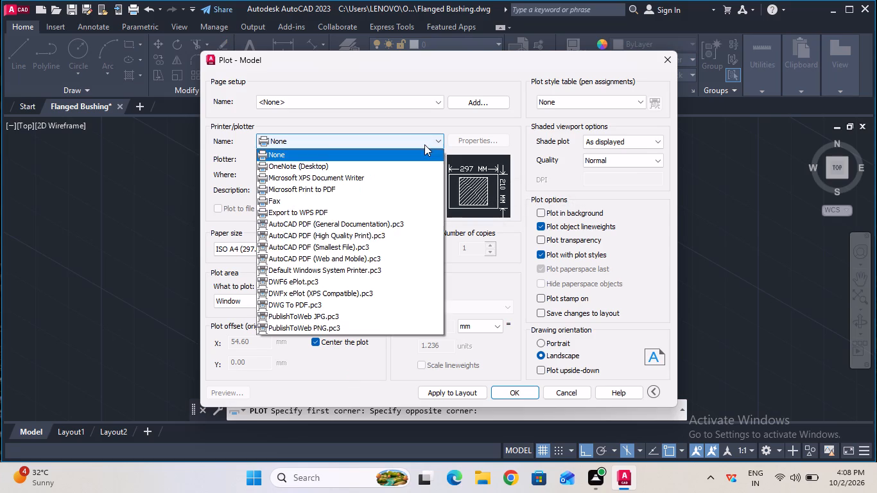
left_click(415, 309)
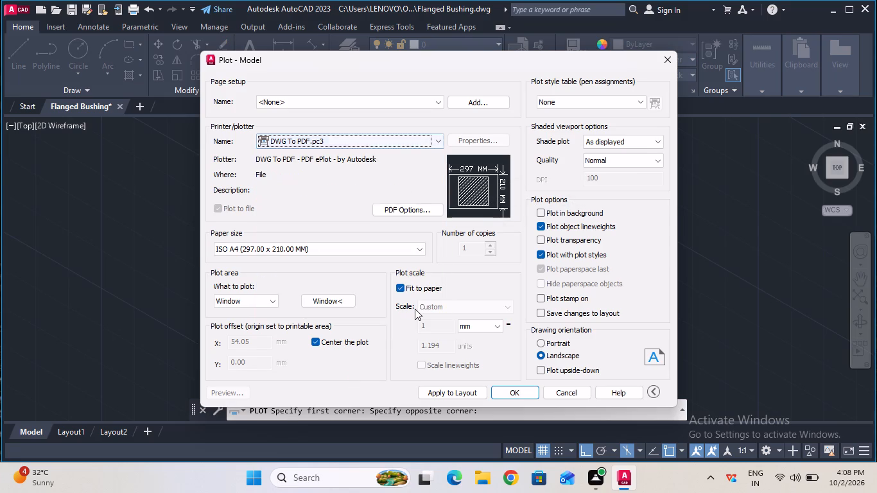
left_click(504, 388)
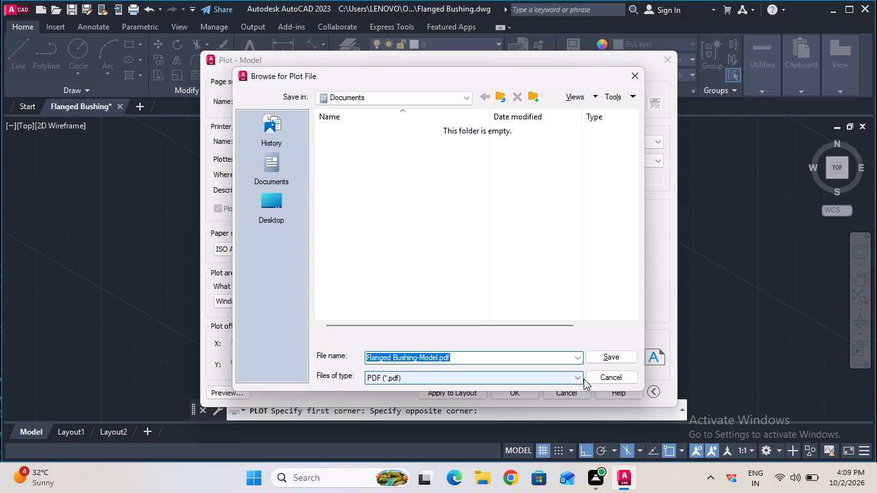
left_click(607, 361)
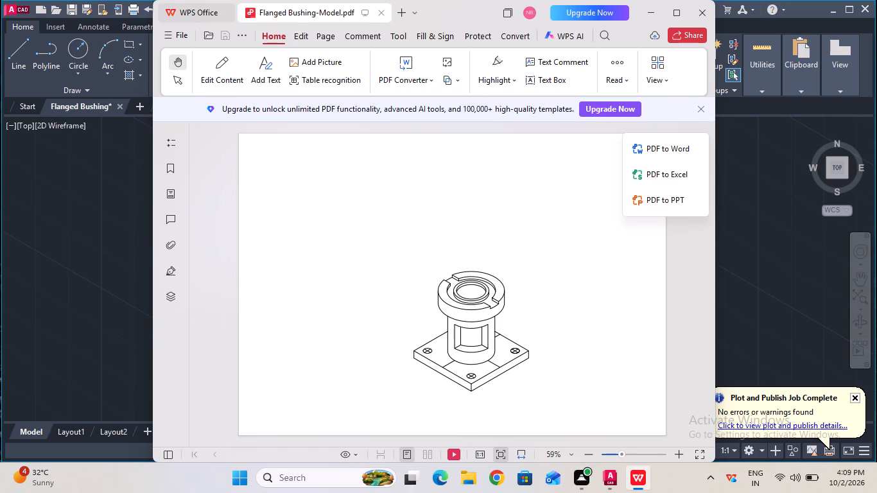
Close the PDF viewer and exit AutoCAD, saving the changes to Flanged Bushing.dwg.
double_click(702, 12)
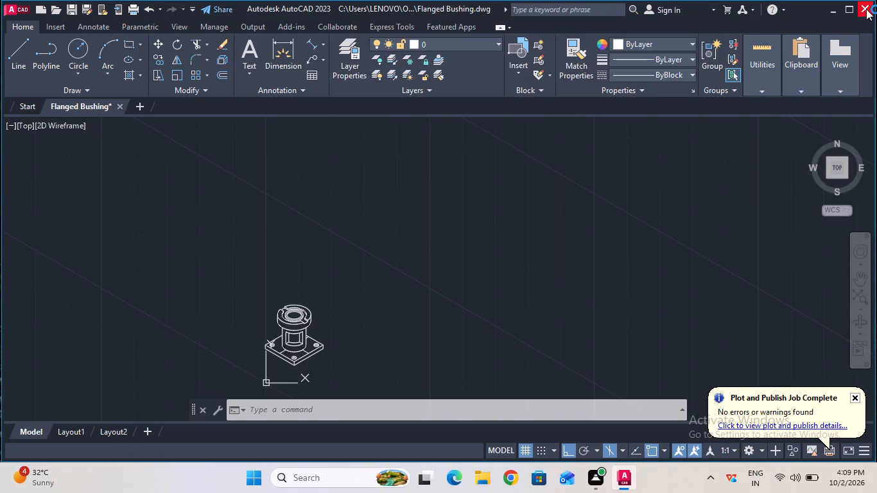
double_click(866, 9)
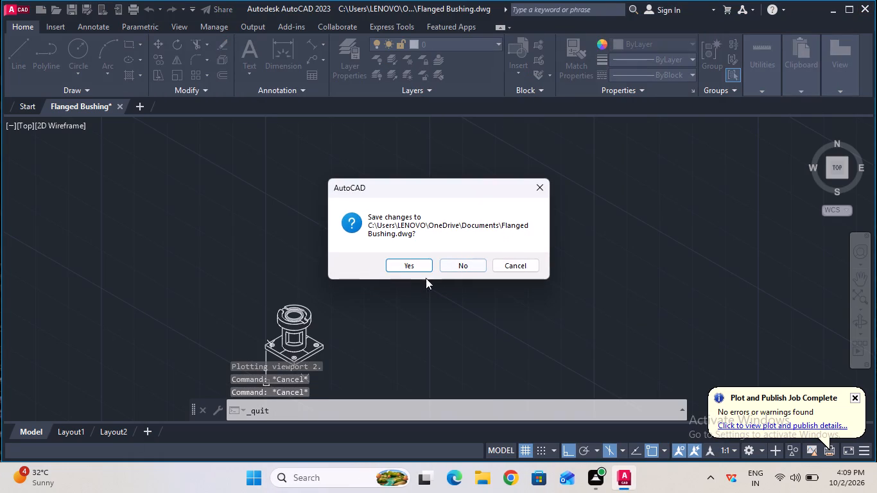
left_click(424, 268)
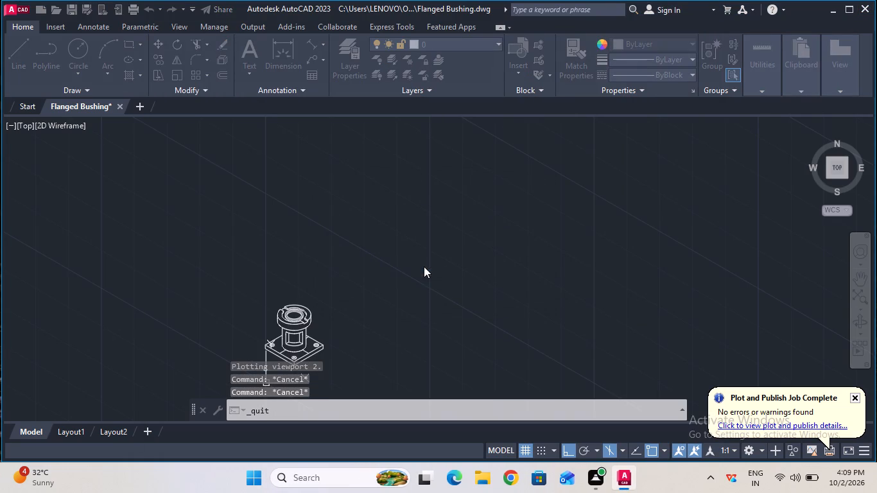